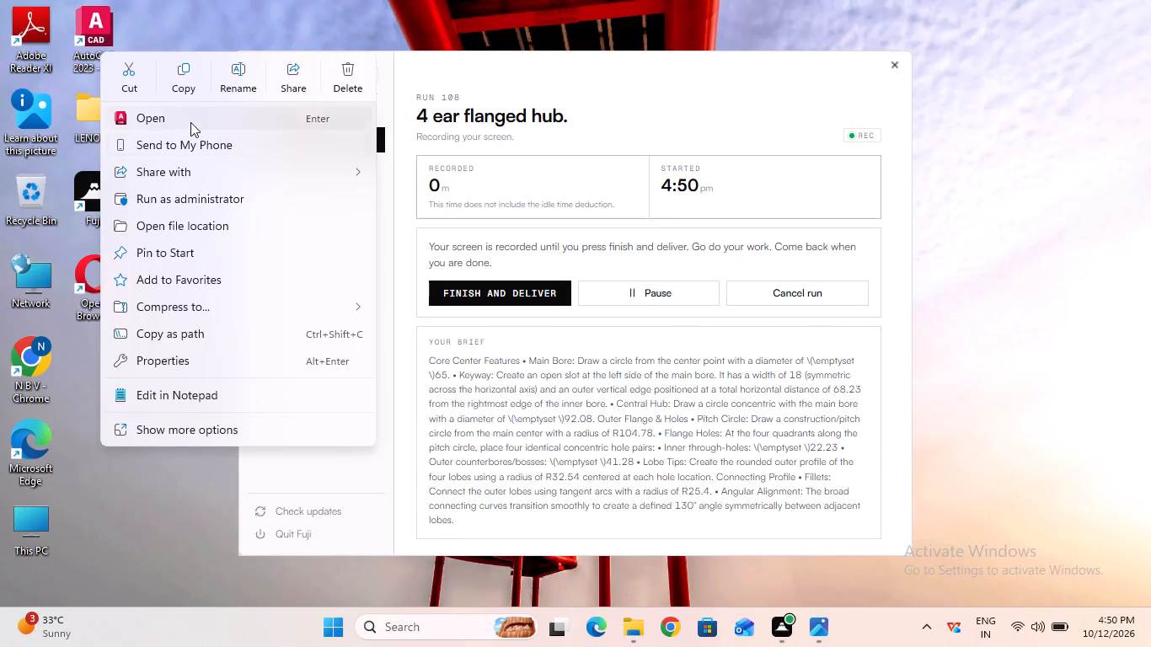
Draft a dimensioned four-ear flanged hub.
Launch AutoCAD 2023 and create a new blank drawing.
{"action": "left_click", "coordinate": [191, 118]}
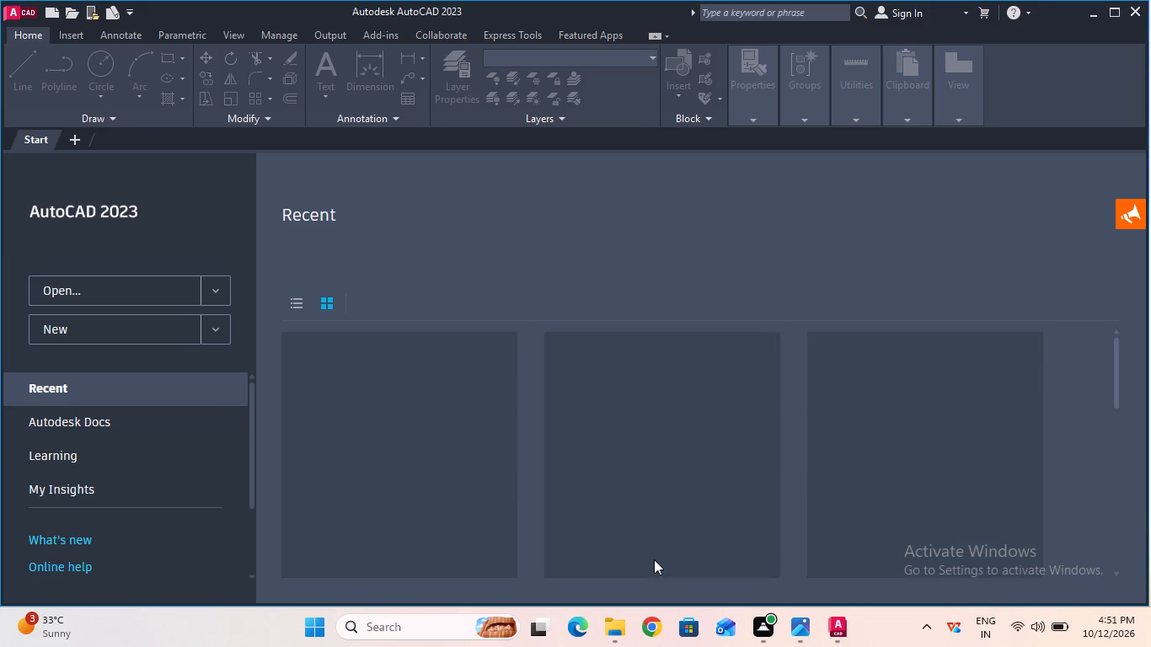
{"action": "left_click", "coordinate": [80, 337]}
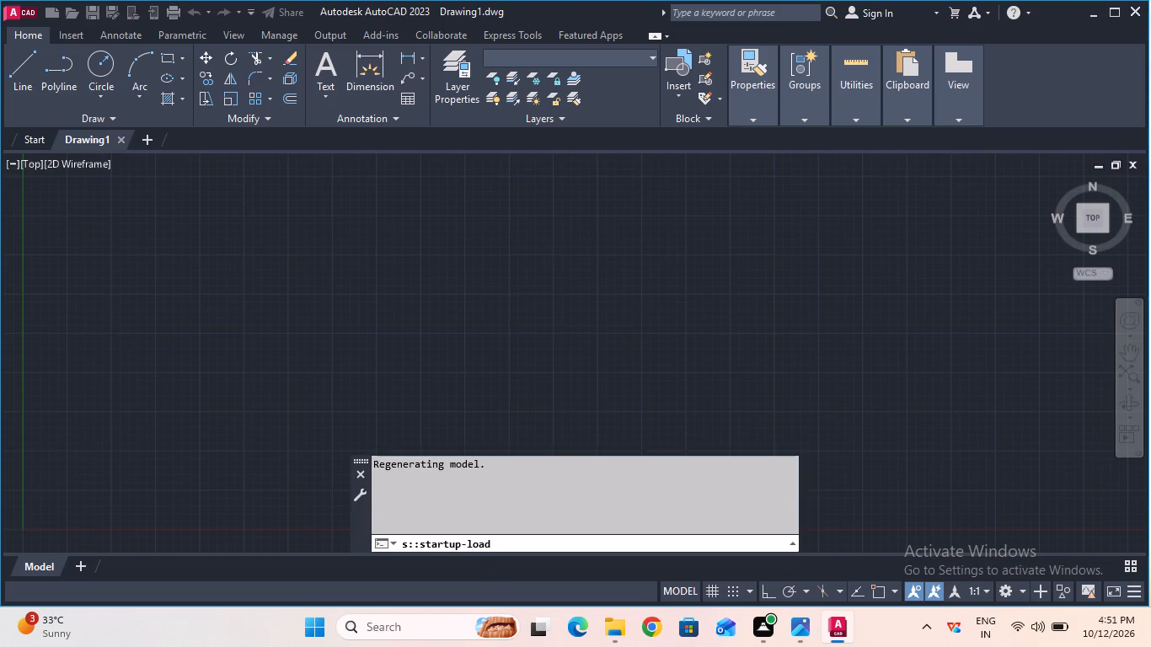
Turn on log file recording with the LOGFILEON command.
{"action": "left_click", "coordinate": [494, 537]}
{"action": "type", "text": "log"}
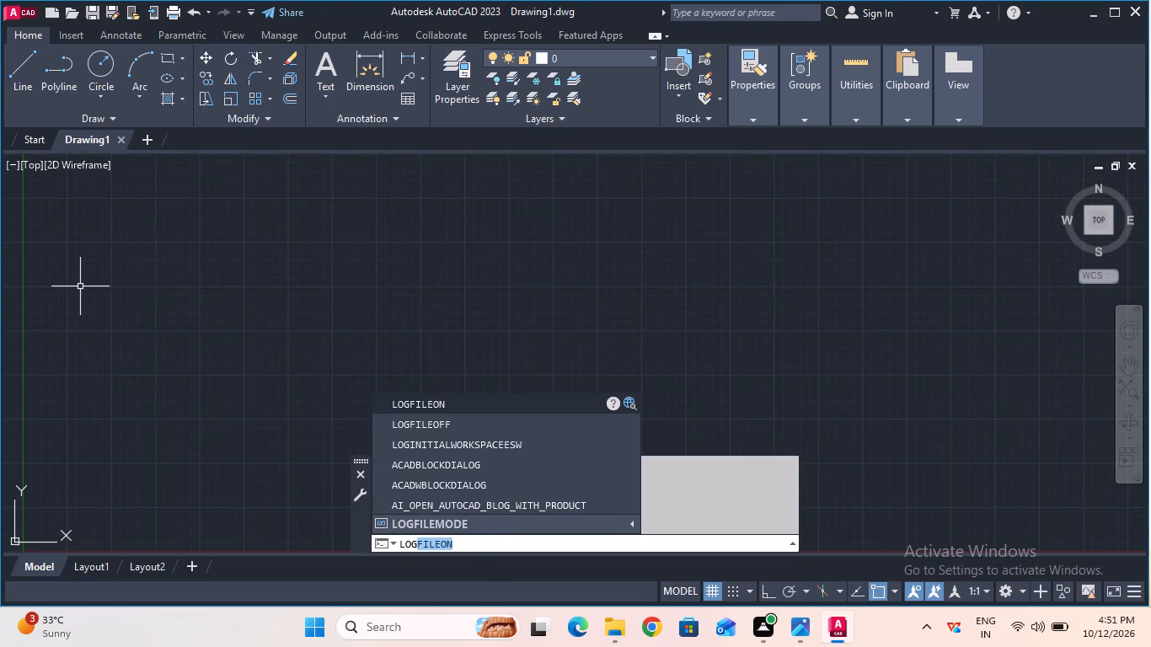
{"action": "left_click", "coordinate": [440, 404]}
Configure the drawing units with length precision 0 and millimetres as the insertion scale.
{"action": "left_click", "coordinate": [457, 543]}
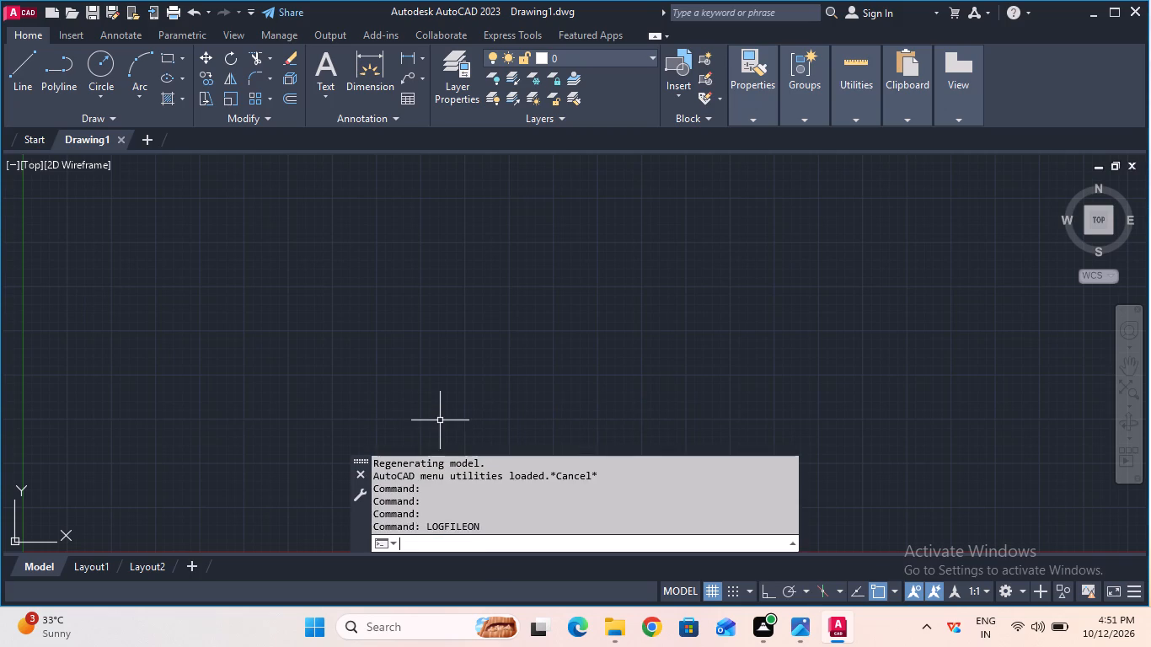
{"action": "type", "text": "units"}
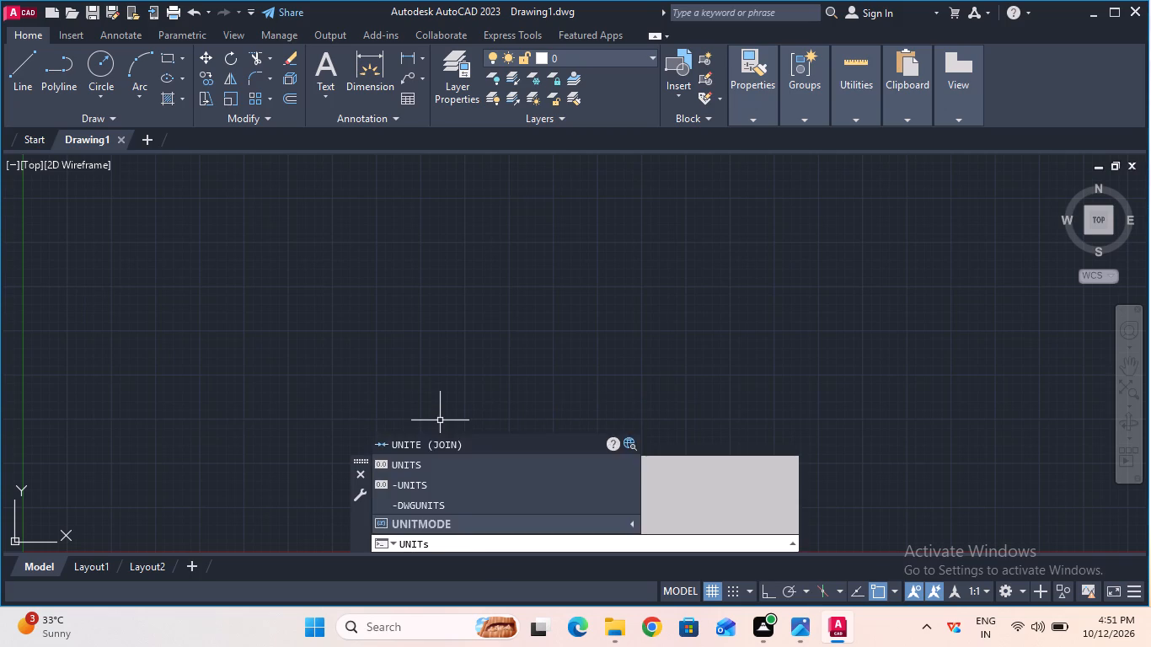
{"action": "key", "text": "Return"}
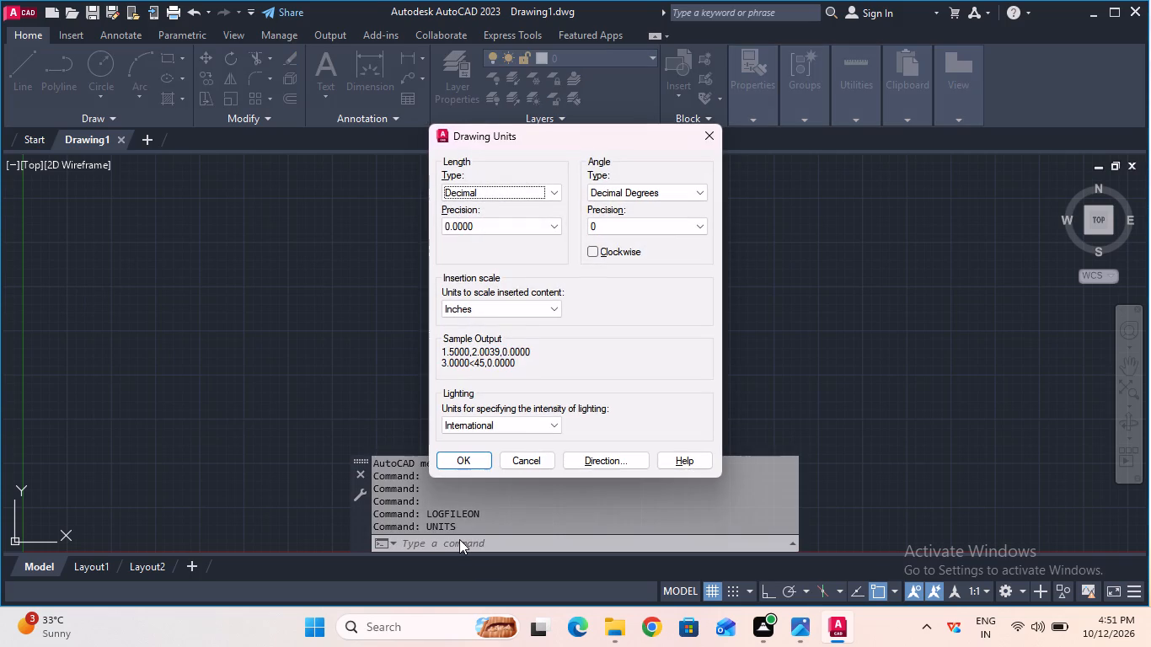
{"action": "left_click", "coordinate": [528, 227]}
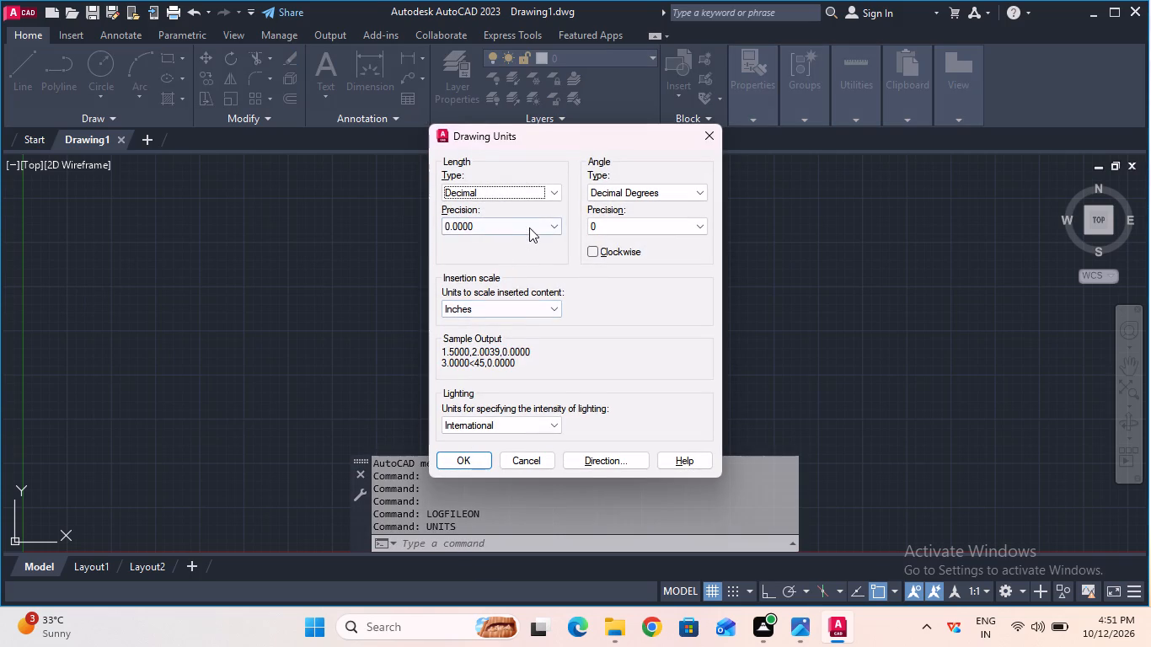
{"action": "left_click", "coordinate": [528, 238]}
{"action": "left_click", "coordinate": [527, 303]}
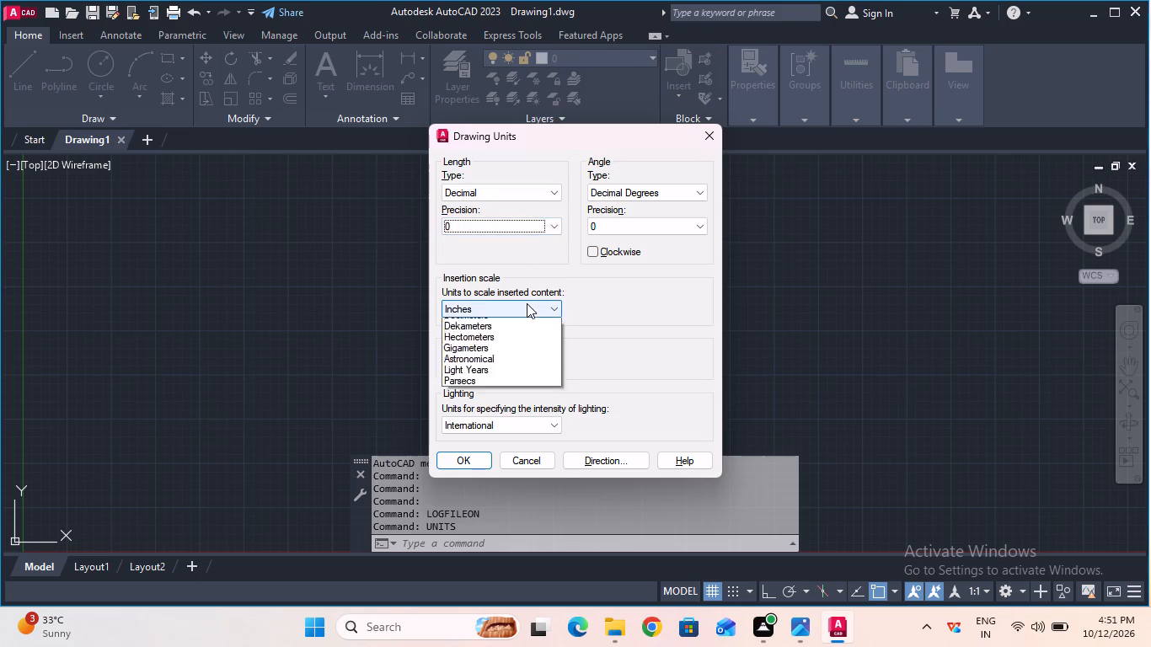
{"action": "left_click", "coordinate": [531, 377]}
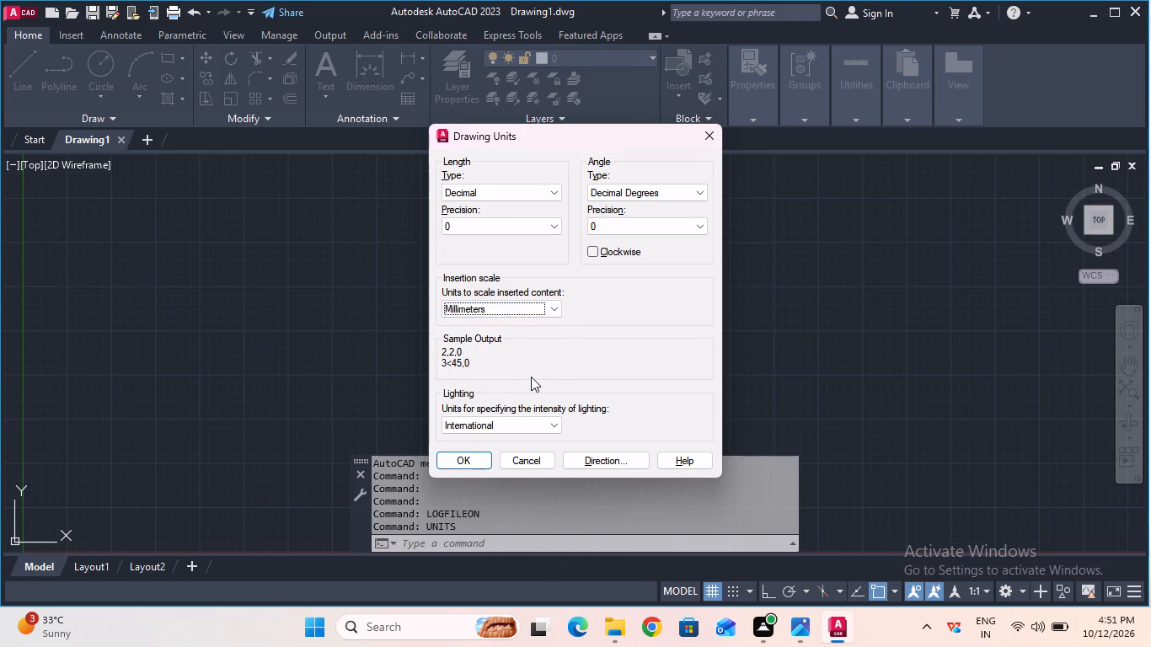
{"action": "left_click", "coordinate": [484, 455]}
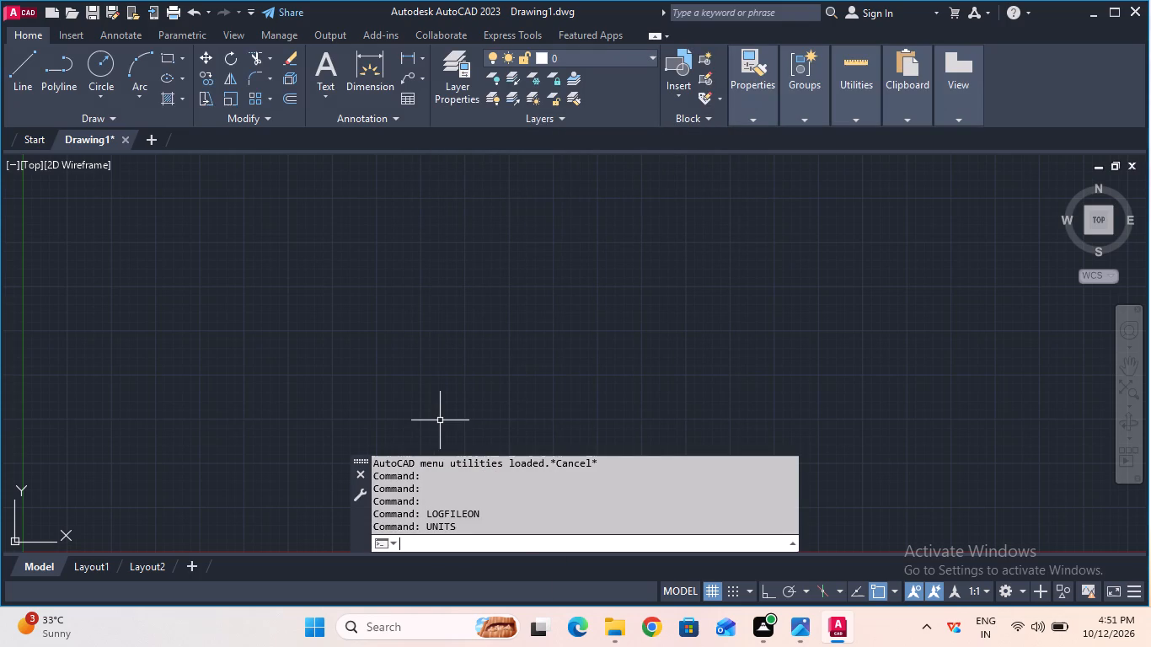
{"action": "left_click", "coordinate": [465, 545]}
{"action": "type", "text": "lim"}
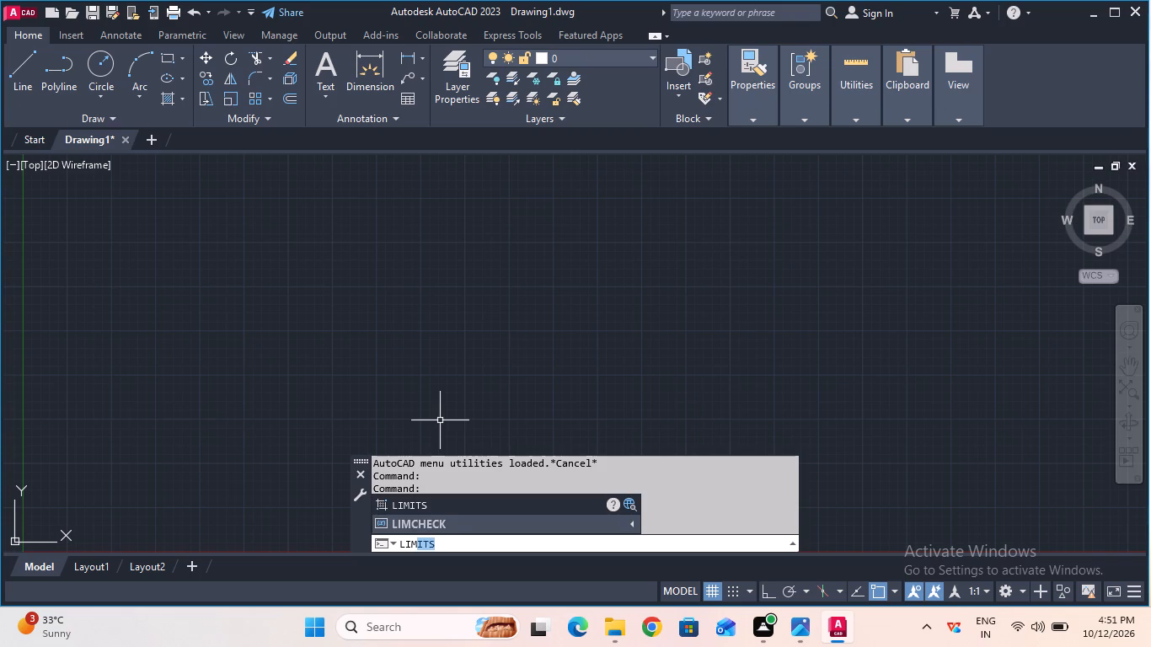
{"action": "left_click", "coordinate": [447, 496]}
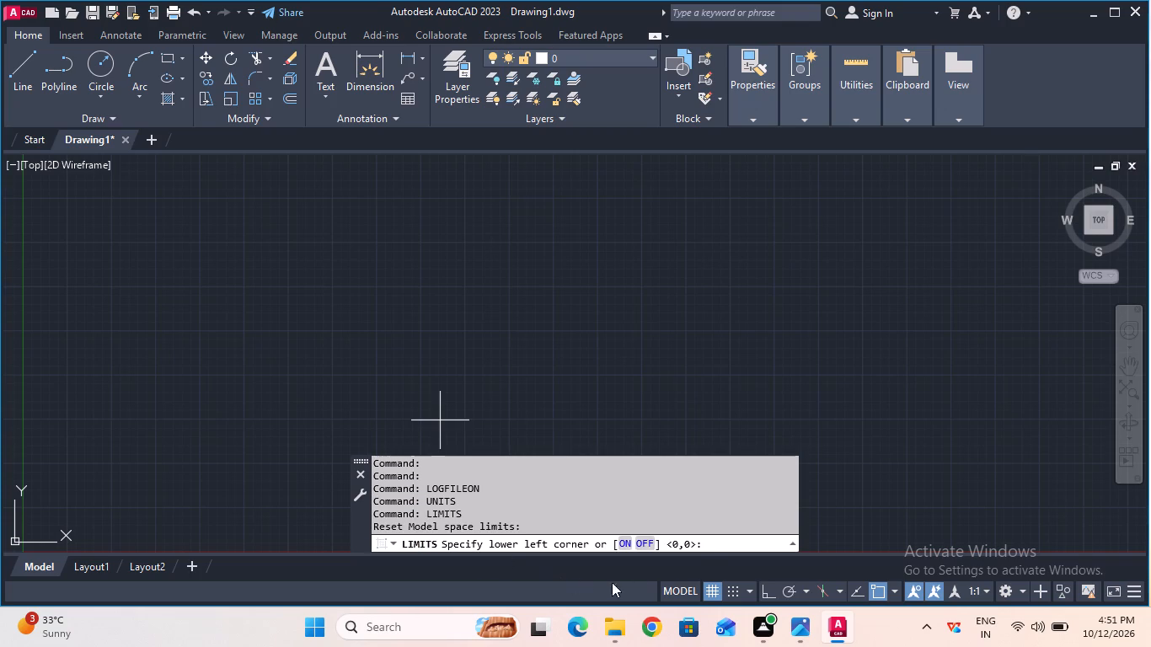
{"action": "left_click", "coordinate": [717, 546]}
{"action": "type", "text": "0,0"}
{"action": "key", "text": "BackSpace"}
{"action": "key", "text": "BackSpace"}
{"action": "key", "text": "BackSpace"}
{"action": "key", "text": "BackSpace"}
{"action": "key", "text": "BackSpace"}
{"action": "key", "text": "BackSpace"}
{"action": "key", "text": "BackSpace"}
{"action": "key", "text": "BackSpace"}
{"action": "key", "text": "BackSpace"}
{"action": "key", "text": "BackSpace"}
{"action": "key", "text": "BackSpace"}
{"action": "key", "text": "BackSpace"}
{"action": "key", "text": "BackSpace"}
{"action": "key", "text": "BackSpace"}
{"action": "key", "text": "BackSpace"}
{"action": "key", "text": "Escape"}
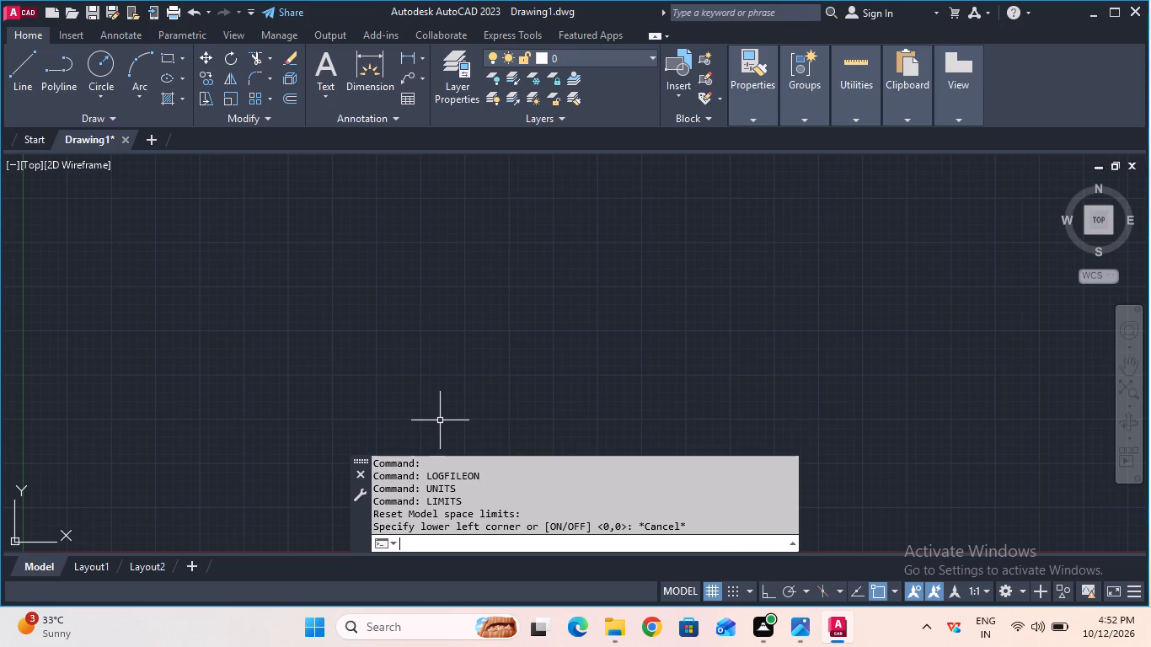
Modify the Standard dimension style to use a linear dimension precision of 0.00.
{"action": "key", "text": "d"}
{"action": "key", "text": "Return"}
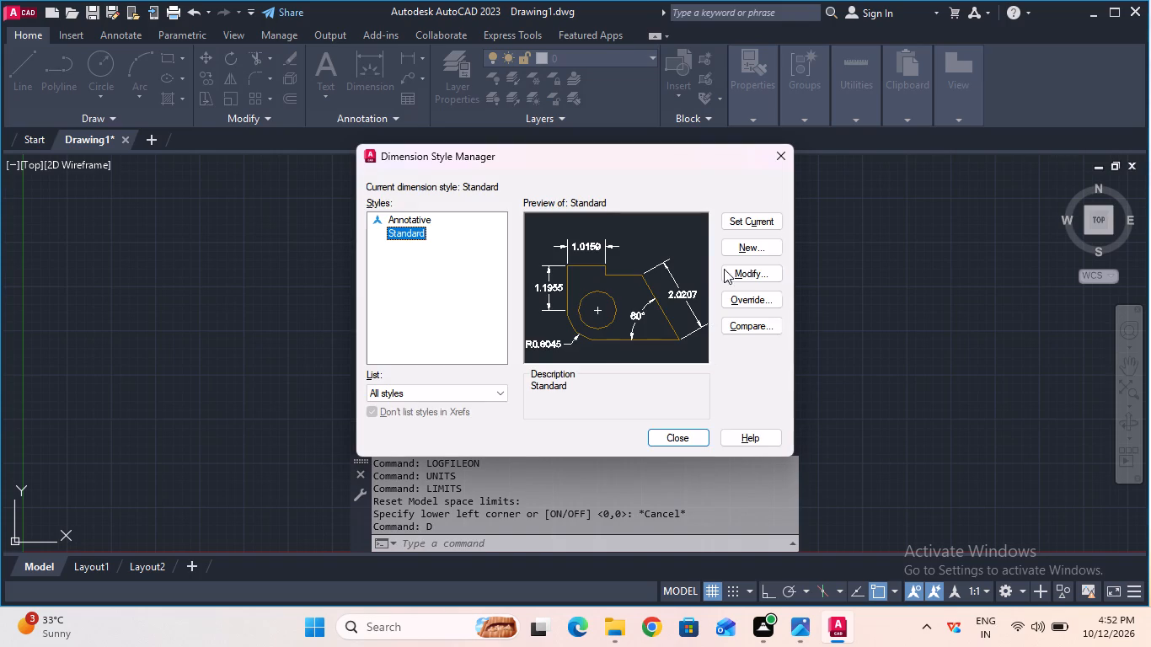
{"action": "left_click", "coordinate": [744, 270]}
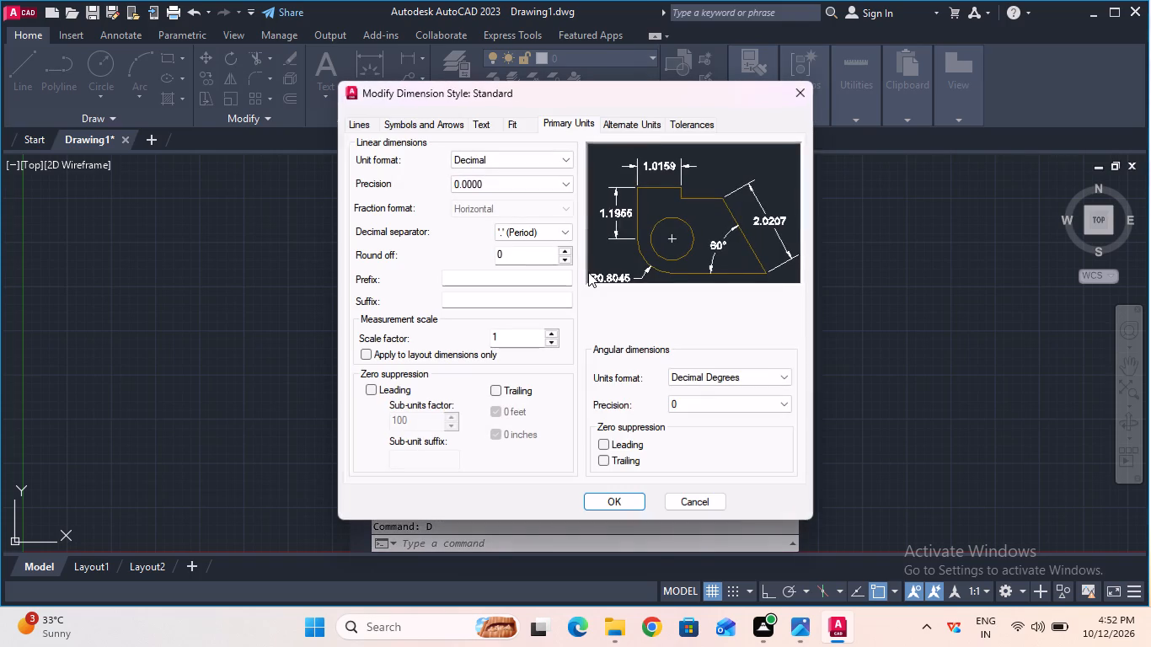
{"action": "left_click", "coordinate": [533, 184]}
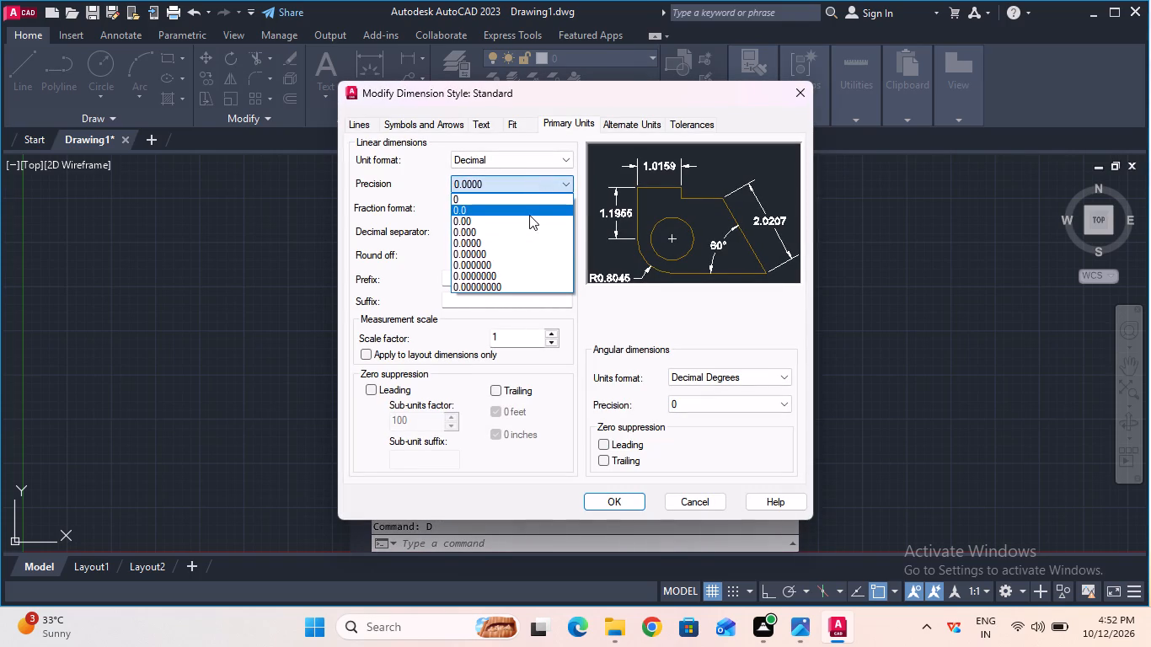
{"action": "left_click", "coordinate": [529, 222]}
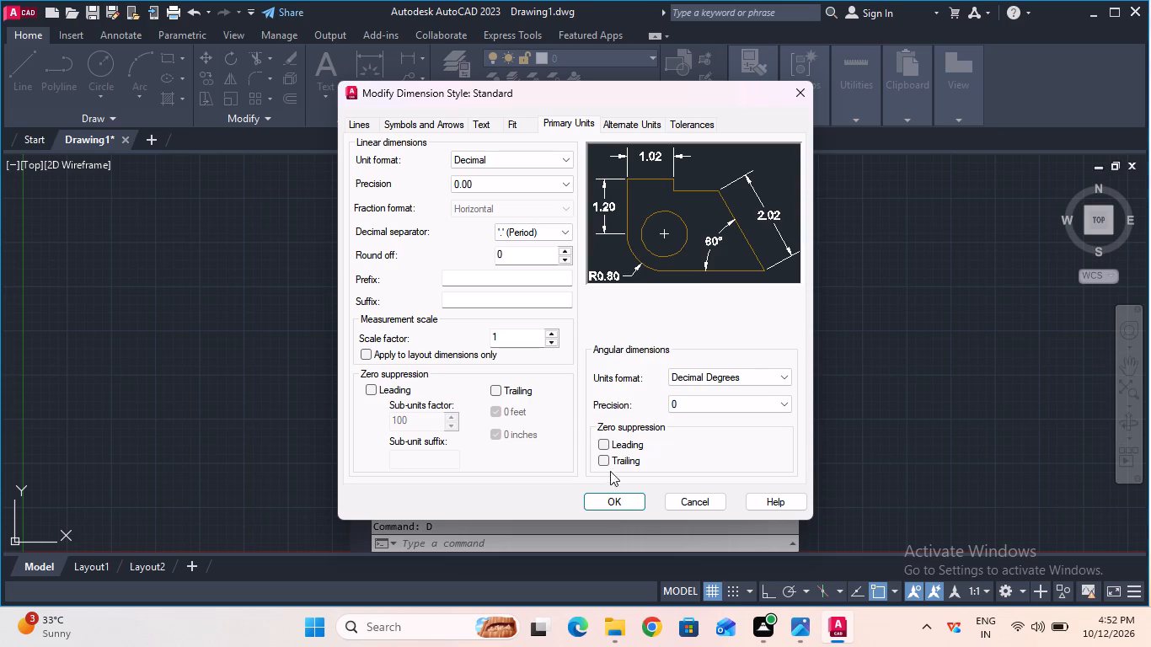
Set the Standard dimension style's text height to 6 with ISO standard text alignment, and make the style current.
{"action": "left_click", "coordinate": [484, 125]}
{"action": "left_click", "coordinate": [543, 246]}
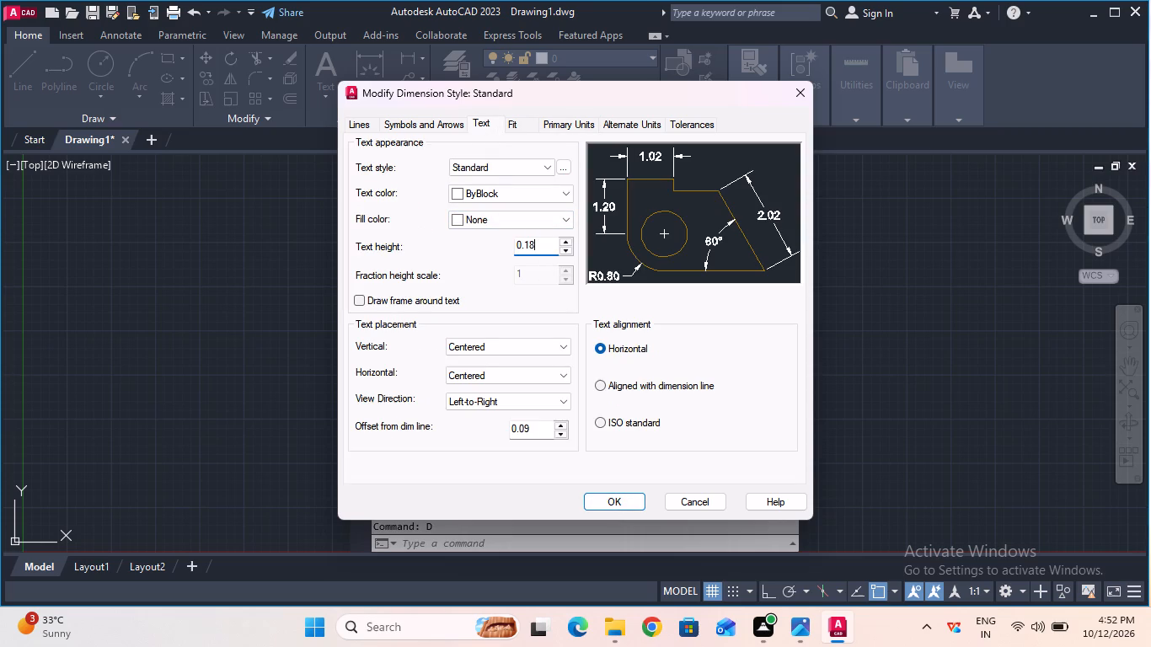
{"action": "key", "text": "BackSpace"}
{"action": "key", "text": "BackSpace"}
{"action": "key", "text": "BackSpace"}
{"action": "key", "text": "BackSpace"}
{"action": "key", "text": "BackSpace"}
{"action": "key", "text": "BackSpace"}
{"action": "key", "text": "BackSpace"}
{"action": "key", "text": "BackSpace"}
{"action": "key", "text": "BackSpace"}
{"action": "key", "text": "BackSpace"}
{"action": "key", "text": "6"}
{"action": "left_click", "coordinate": [600, 416]}
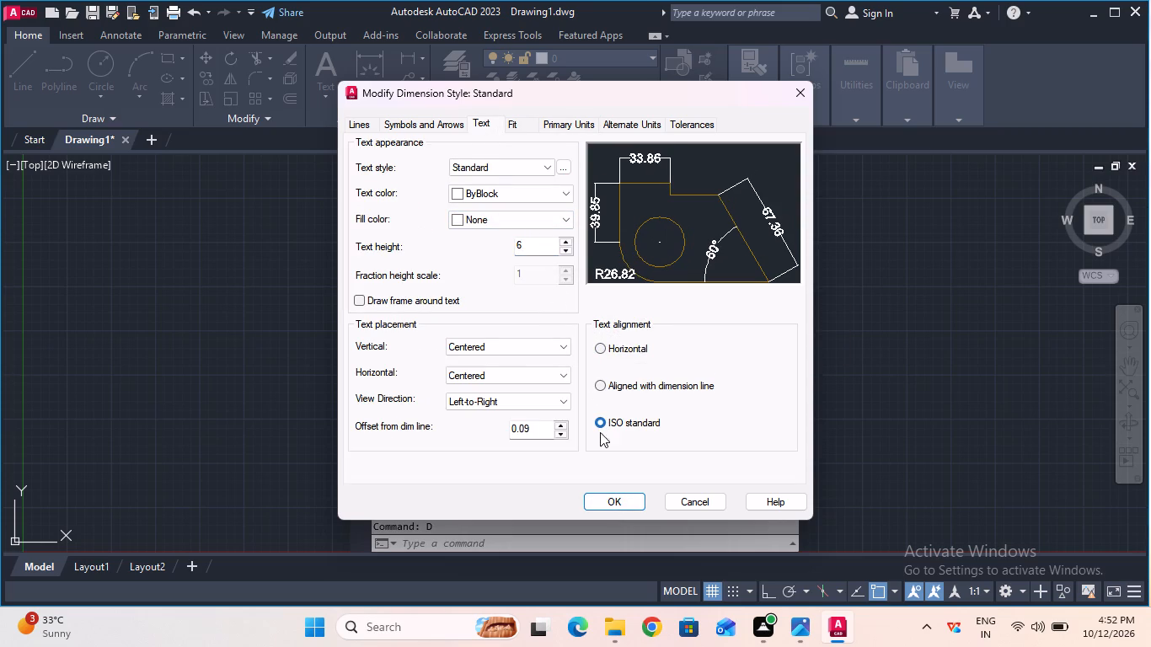
{"action": "left_click", "coordinate": [602, 487]}
{"action": "left_click", "coordinate": [602, 501]}
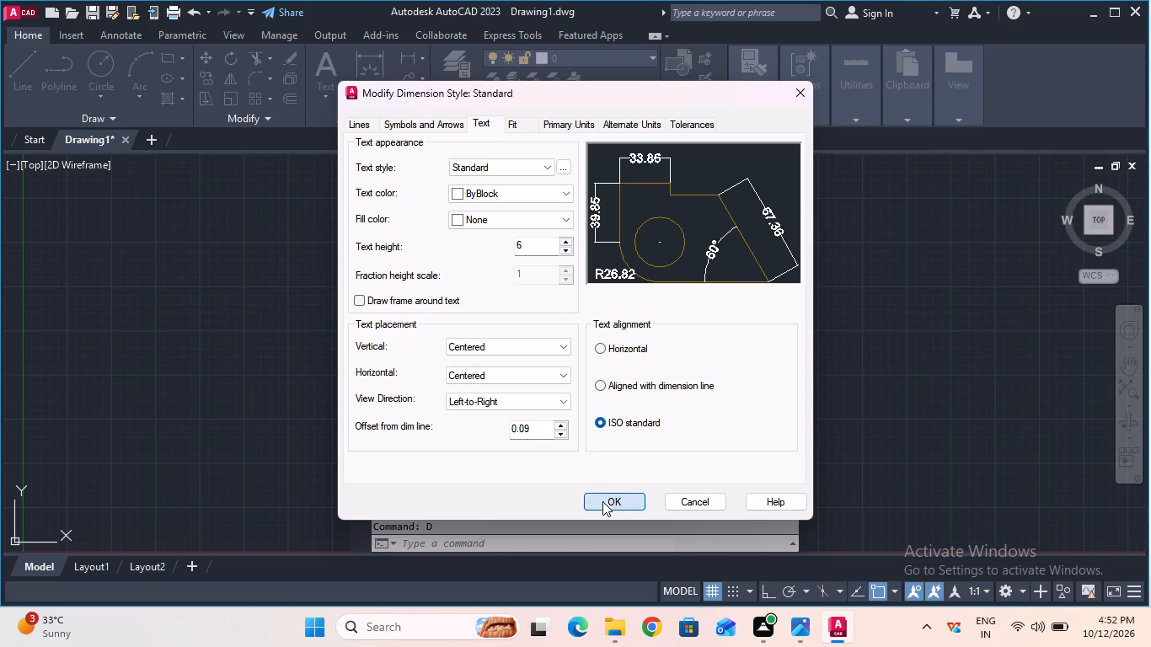
{"action": "left_click", "coordinate": [748, 224]}
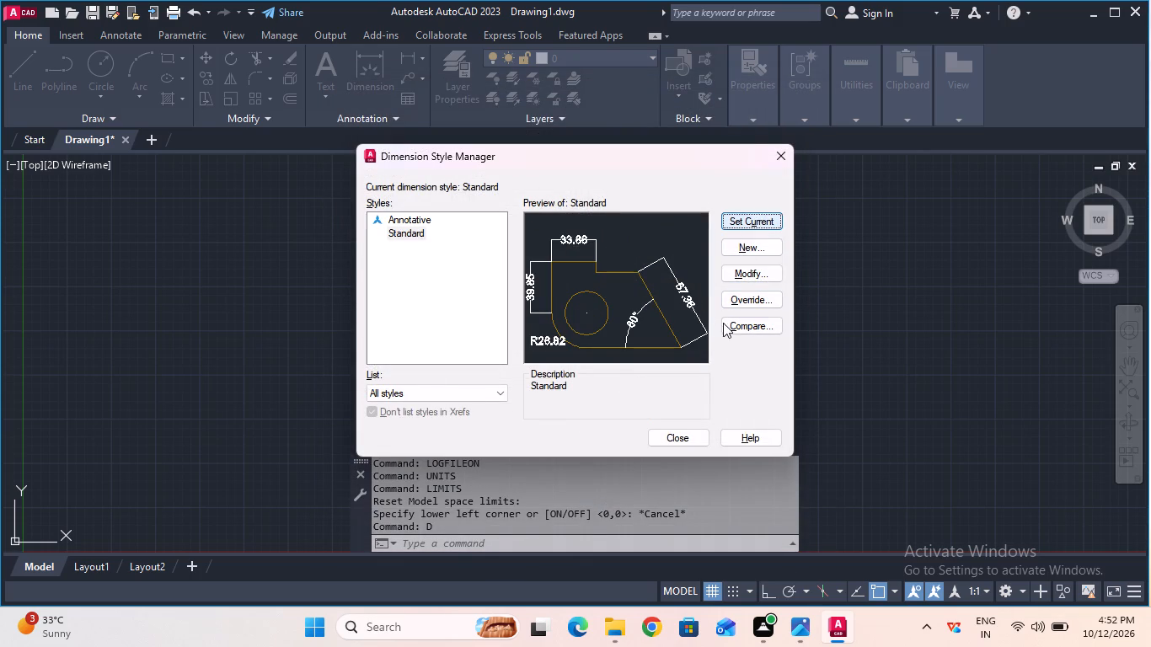
{"action": "left_click", "coordinate": [689, 436]}
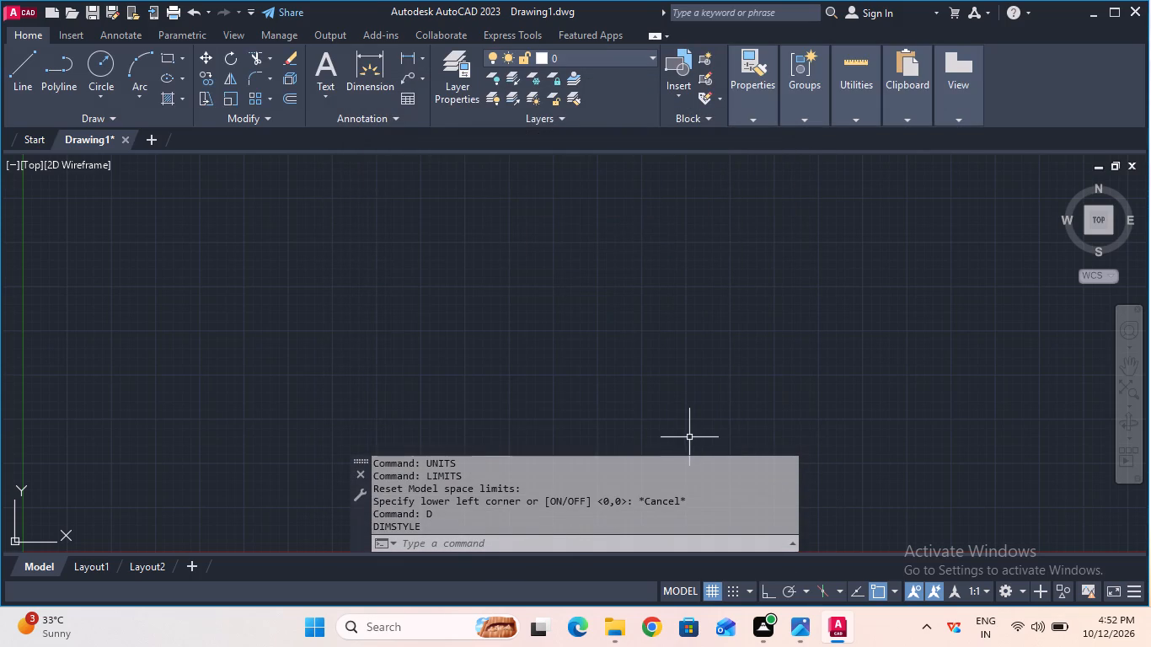
Set the drawing units' length precision to 0.00.
{"action": "left_click", "coordinate": [571, 539]}
{"action": "type", "text": "uni"}
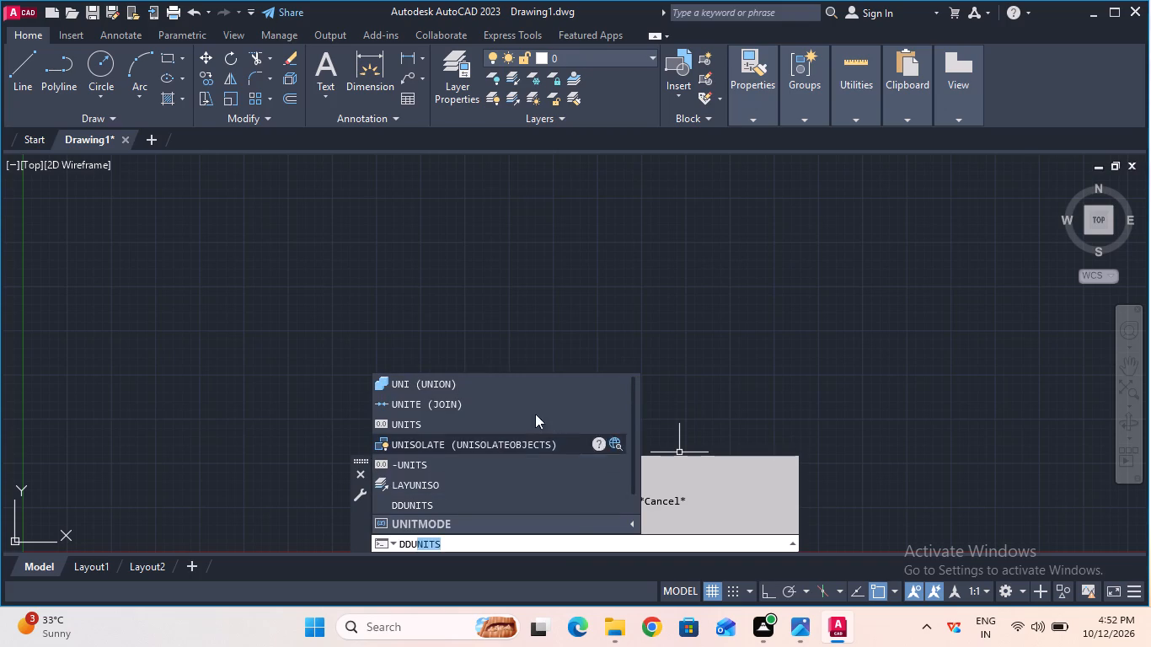
{"action": "left_click", "coordinate": [529, 431]}
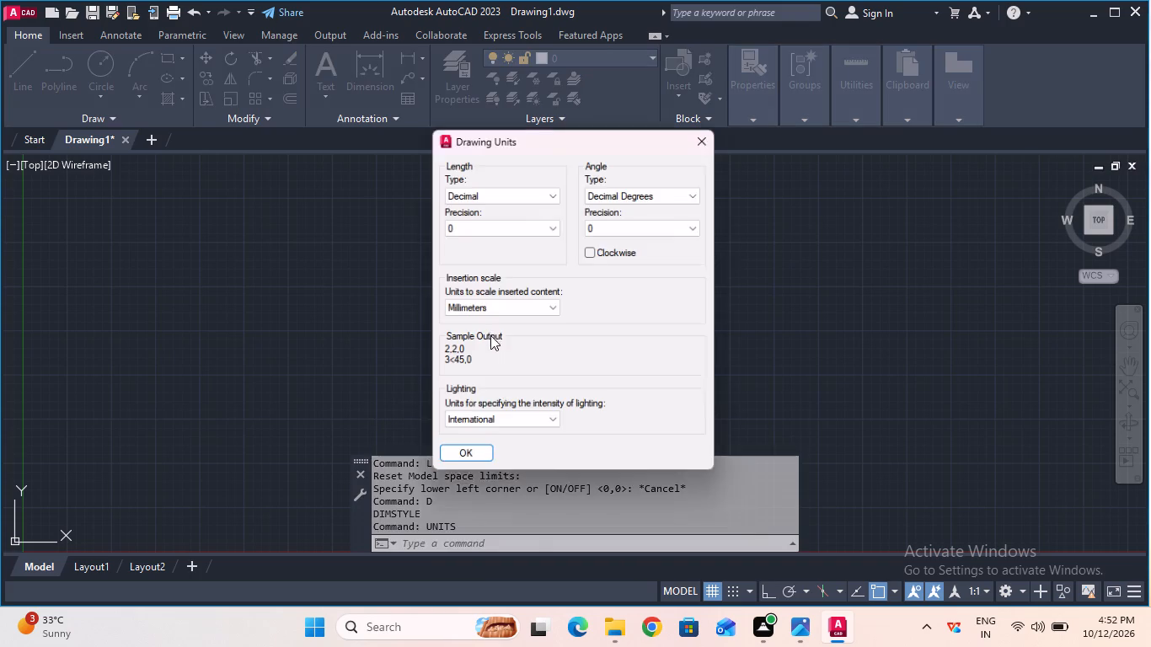
{"action": "left_click", "coordinate": [506, 230]}
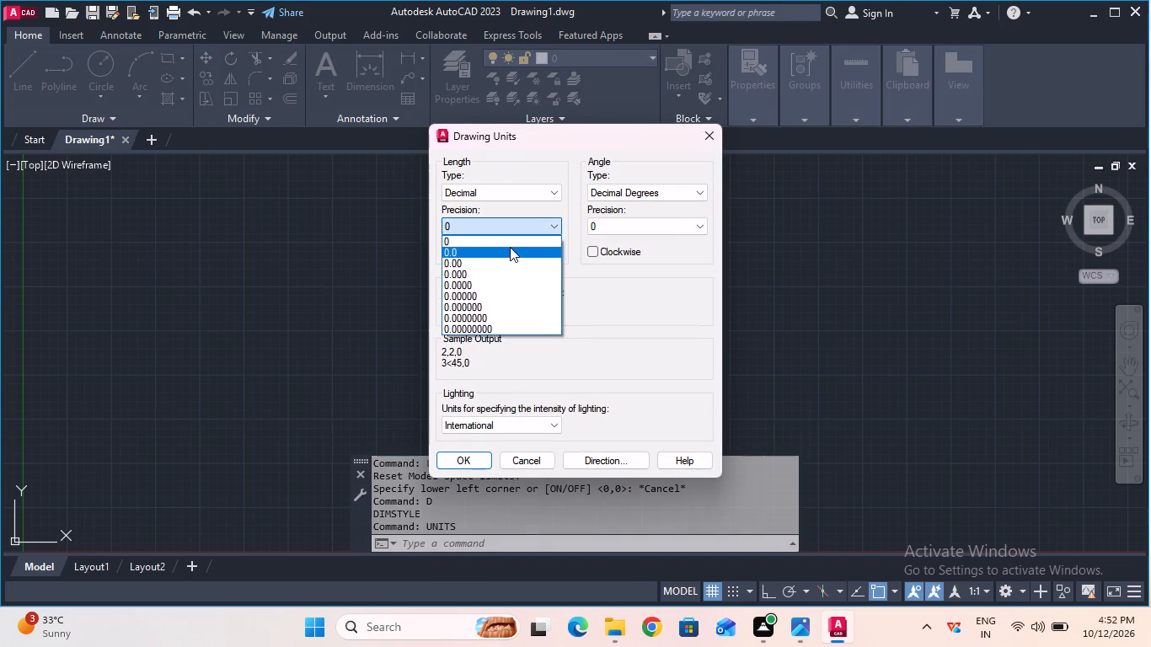
{"action": "left_click", "coordinate": [511, 259]}
{"action": "left_click", "coordinate": [466, 455]}
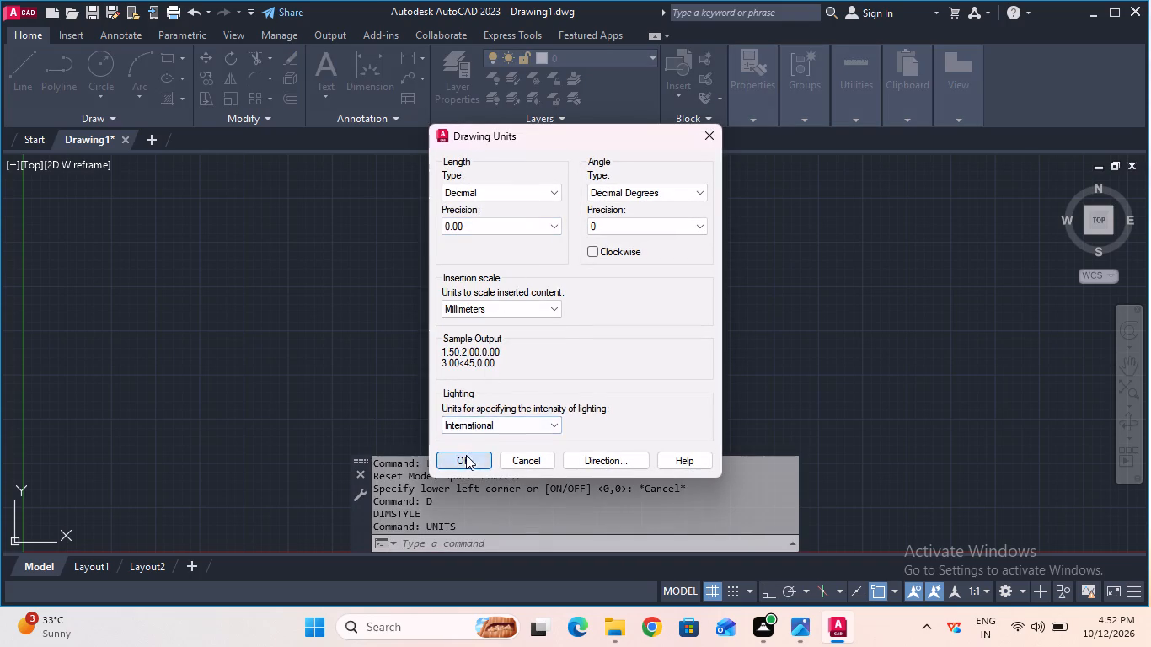
Set the model space limits with the lower left corner at 0,0 and the upper right corner at 100,100.
{"action": "left_click", "coordinate": [465, 550]}
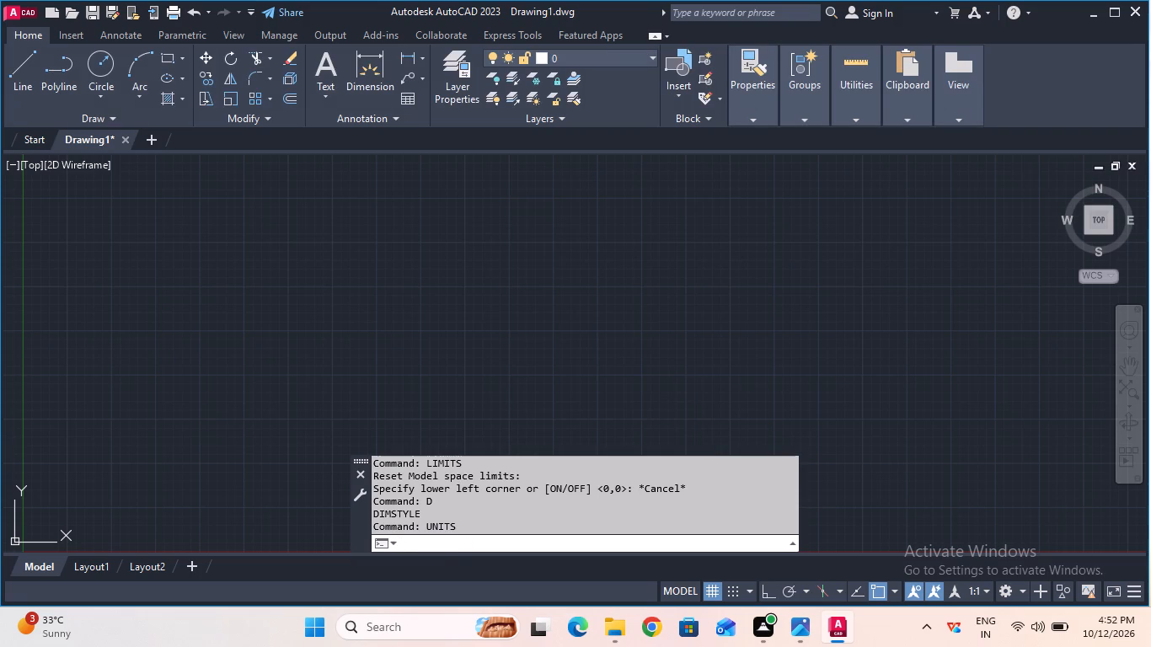
{"action": "type", "text": "limi"}
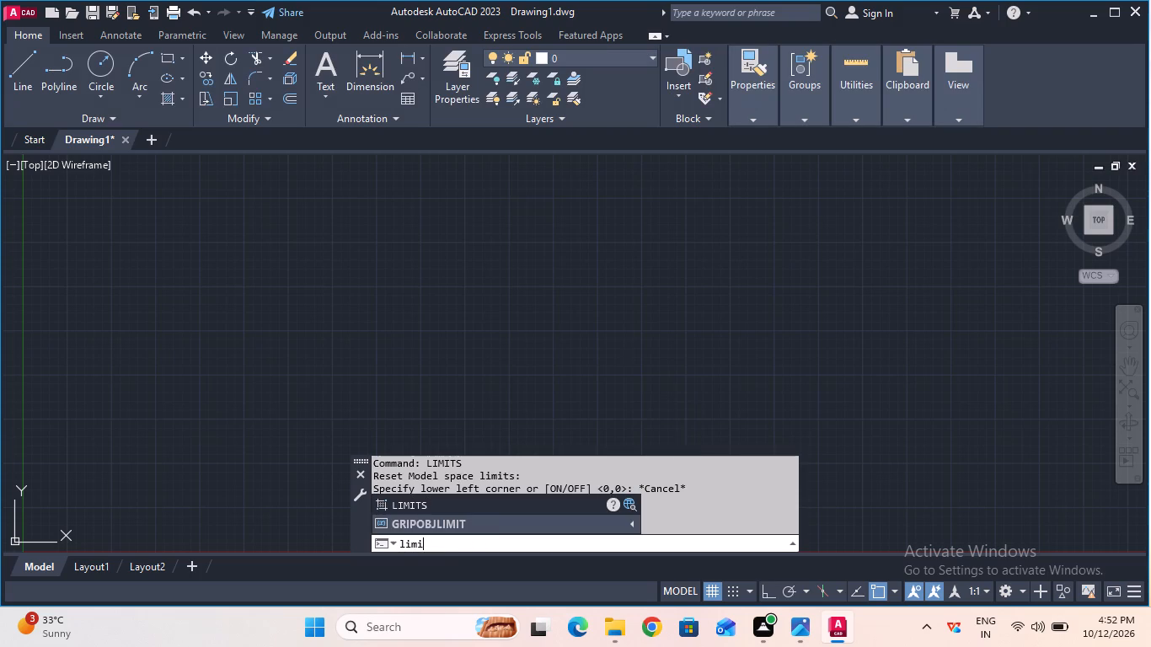
{"action": "left_click", "coordinate": [457, 489]}
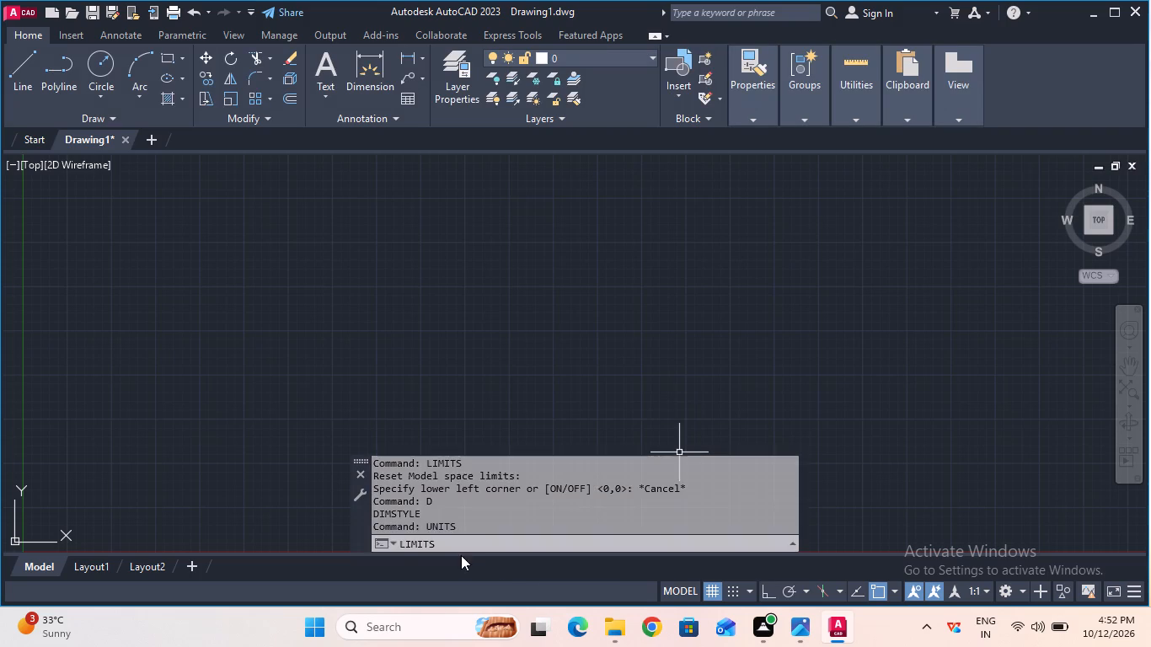
{"action": "key", "text": "Return"}
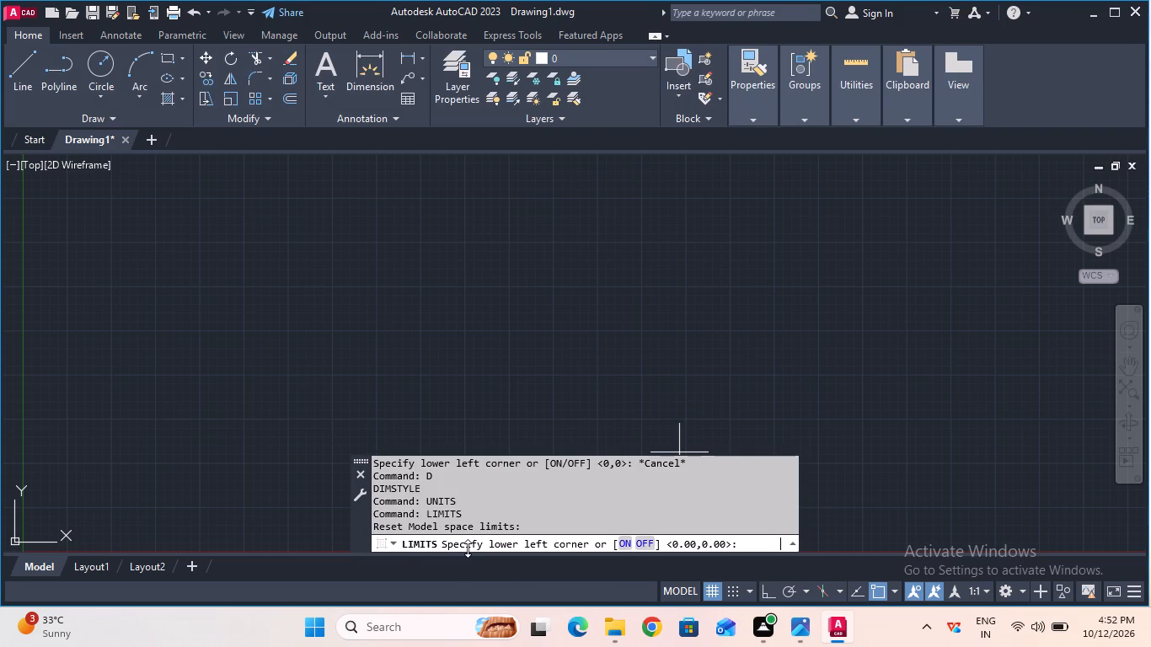
{"action": "key", "text": "0"}
{"action": "type", "text": ",0"}
{"action": "key", "text": "Return"}
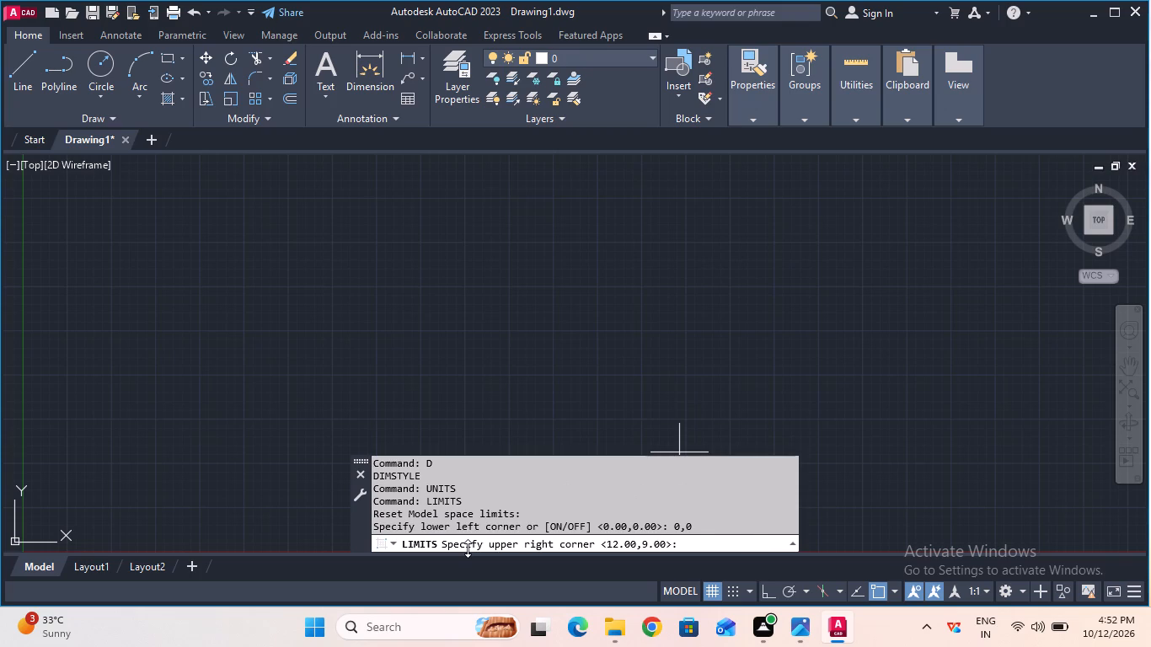
{"action": "type", "text": "100"}
{"action": "type", "text": ",100"}
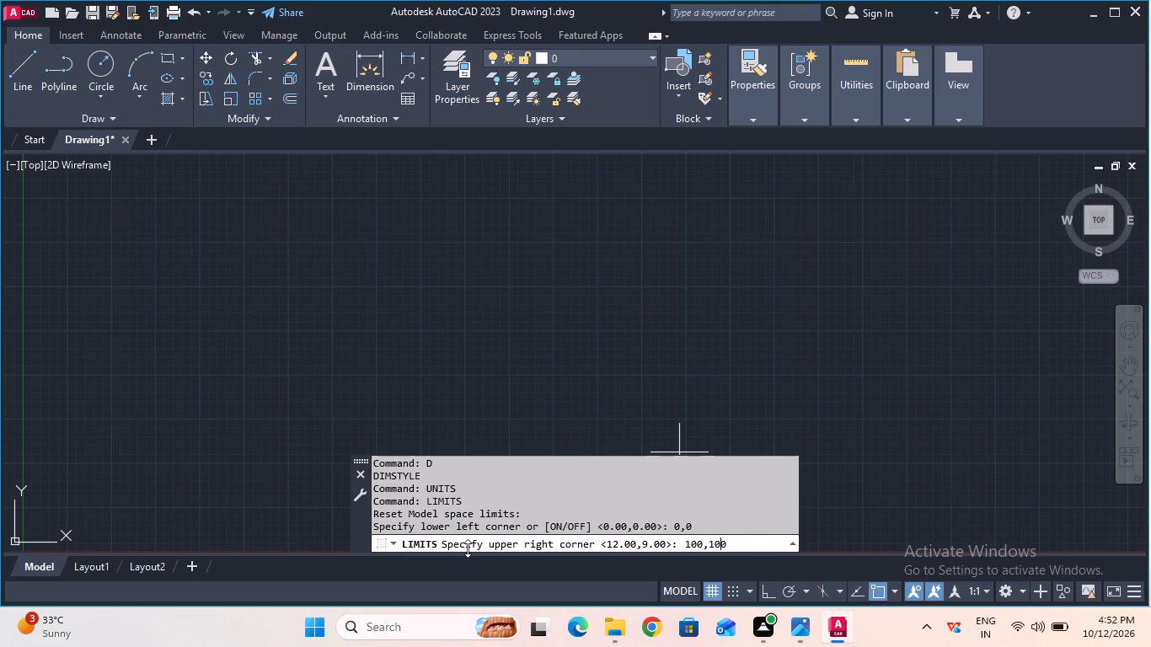
{"action": "key", "text": "Return"}
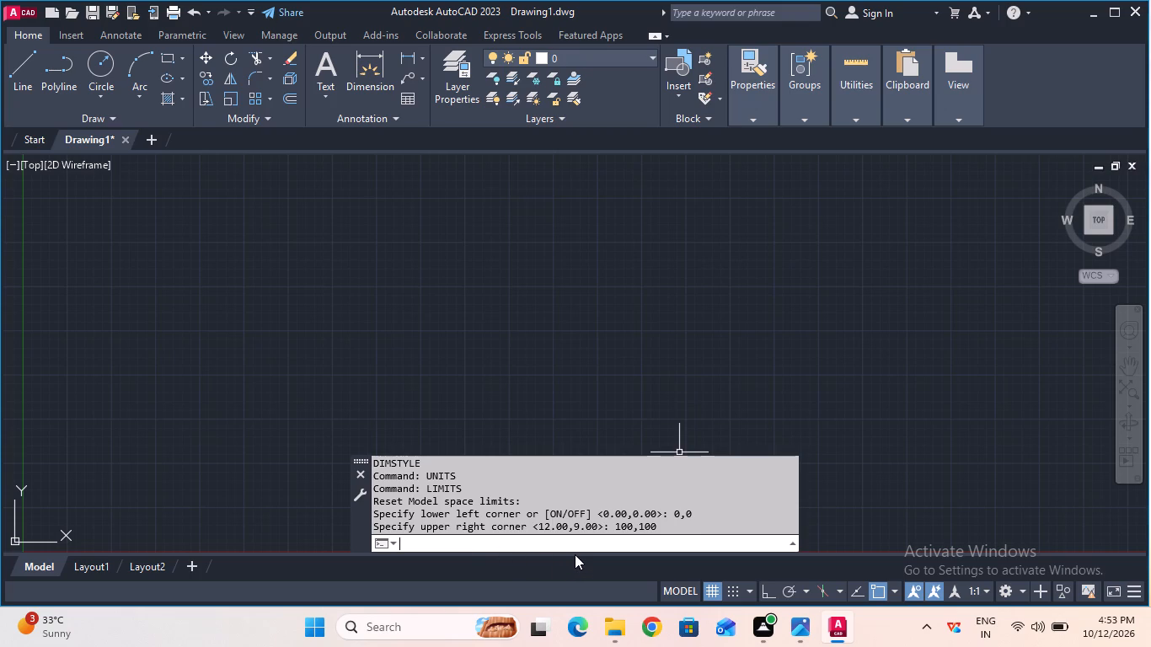
{"action": "key", "text": "z"}
{"action": "key", "text": "Return"}
{"action": "key", "text": "a"}
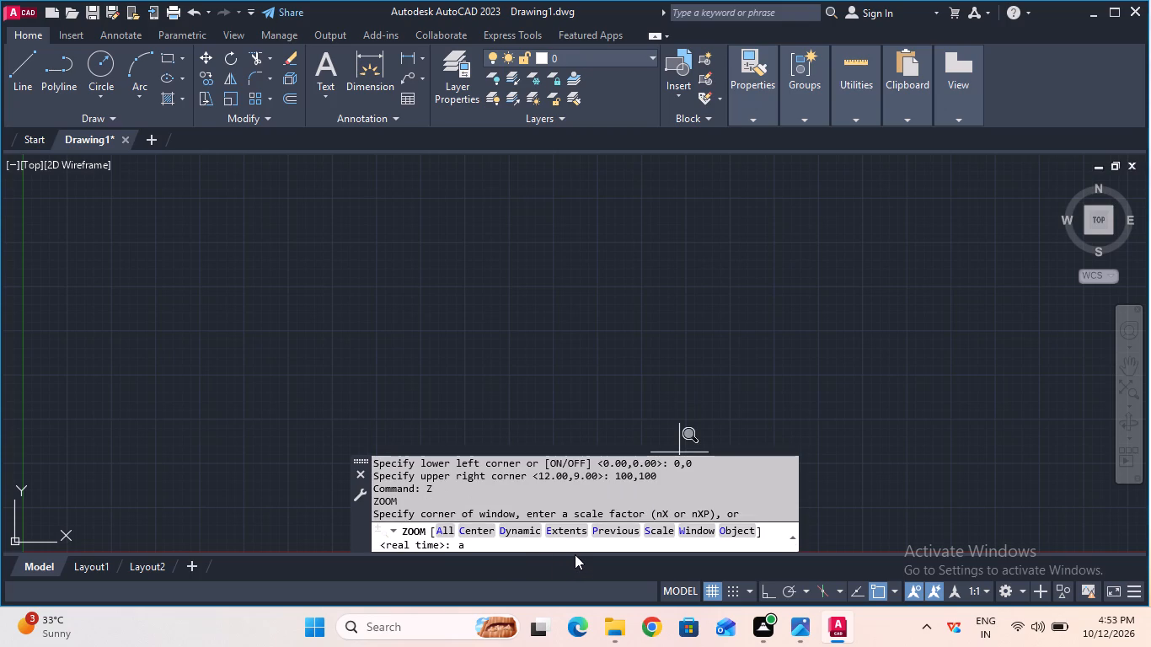
{"action": "key", "text": "Return"}
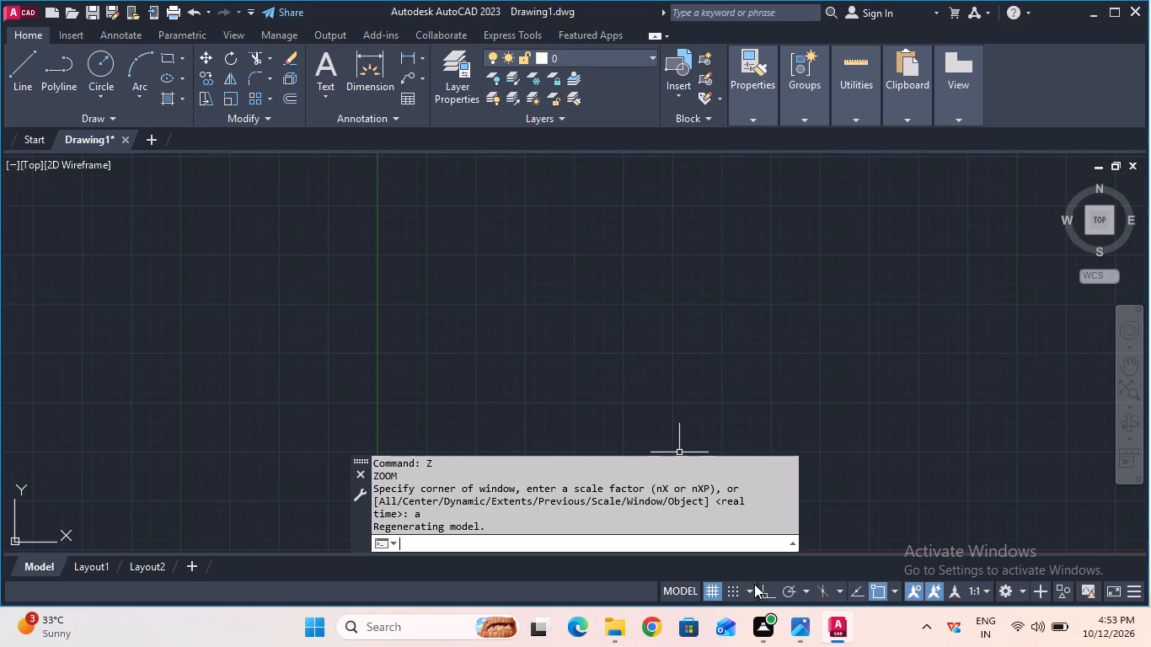
Turn on Ortho mode.
{"action": "left_click", "coordinate": [762, 584]}
{"action": "left_click", "coordinate": [762, 594]}
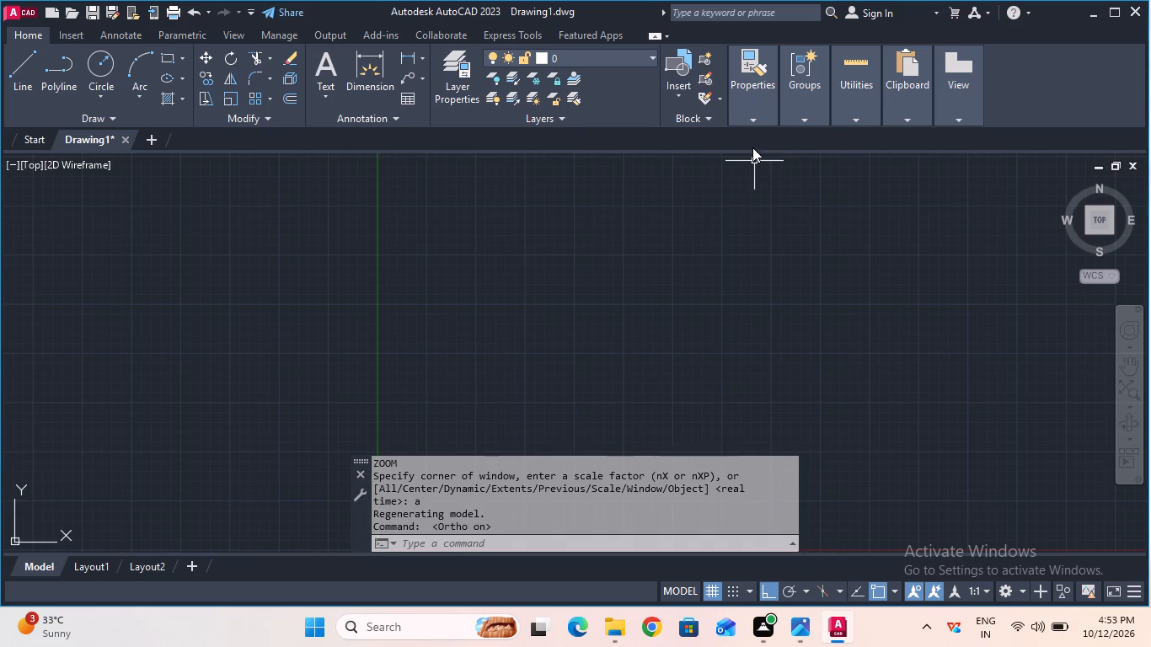
Load the CENTER linetype from acad.lin and make it the current linetype.
{"action": "left_click", "coordinate": [822, 183]}
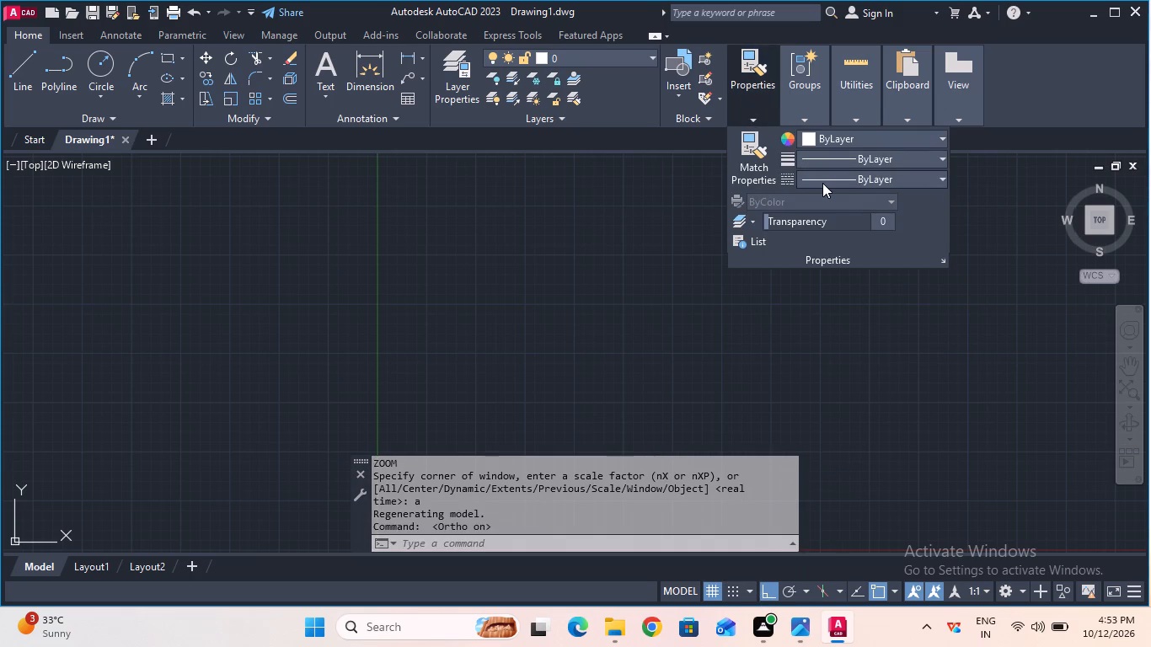
{"action": "left_click", "coordinate": [824, 254]}
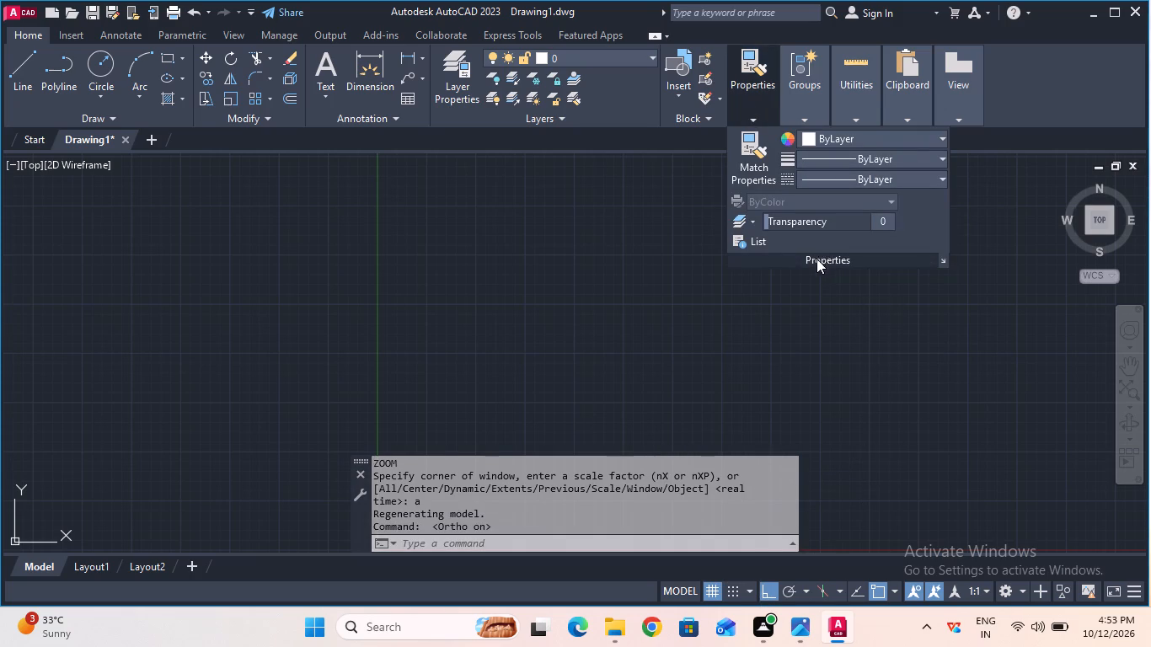
{"action": "left_click", "coordinate": [694, 171]}
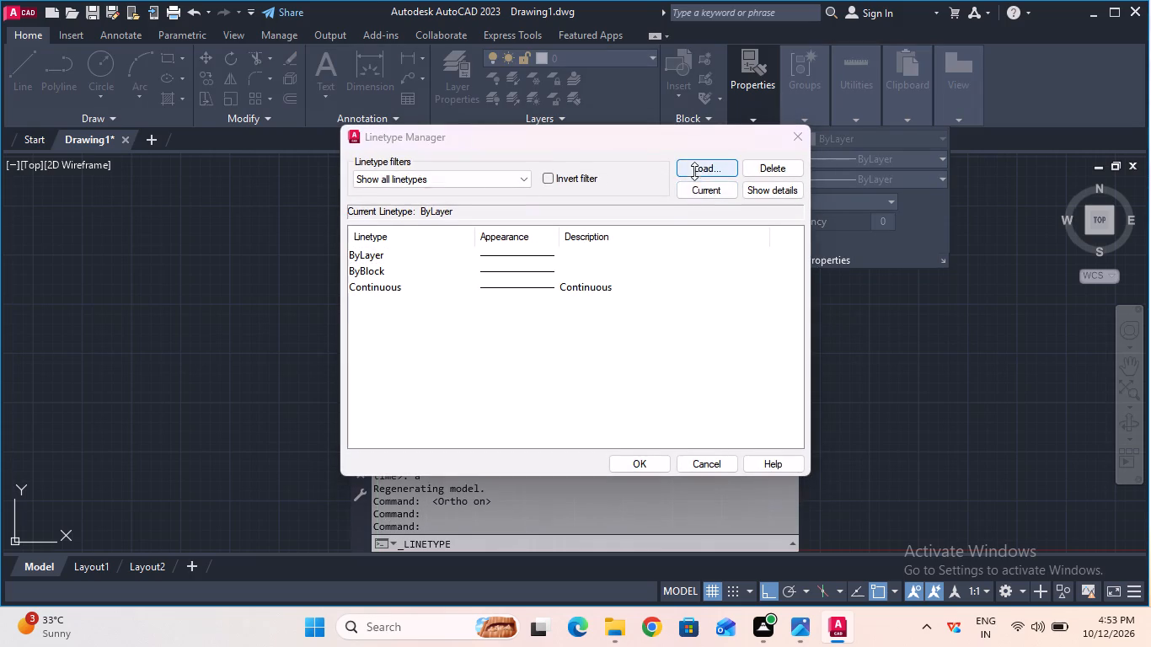
{"action": "scroll", "coordinate": [673, 302], "scroll_direction": "down", "scroll_amount": 1}
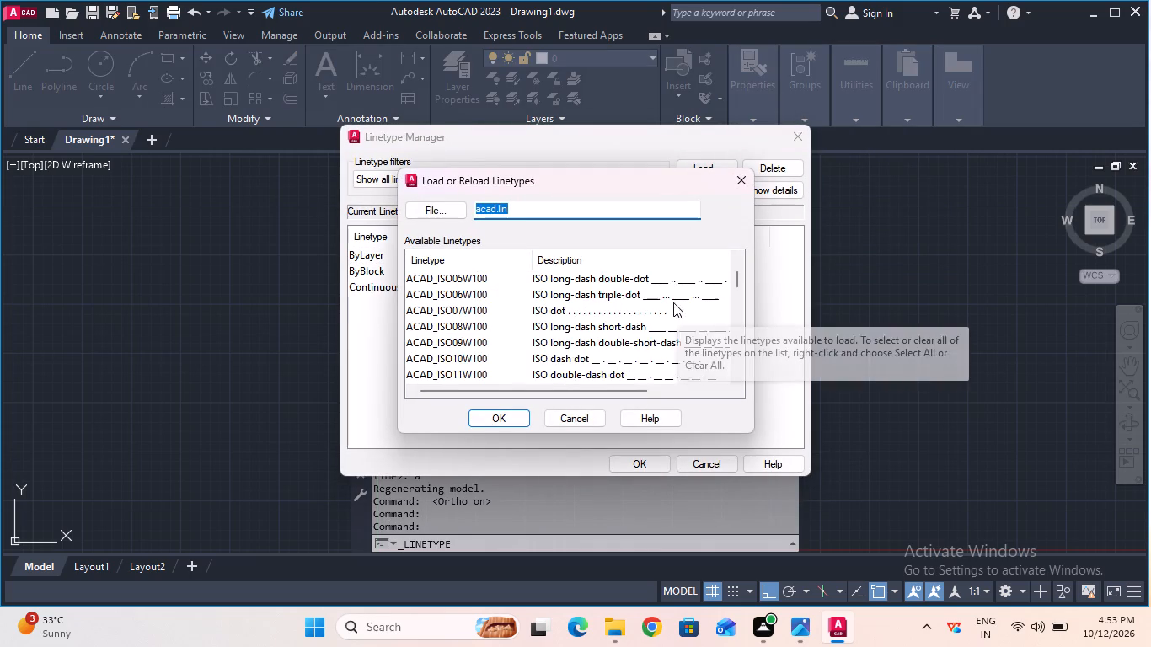
{"action": "scroll", "coordinate": [673, 302], "scroll_direction": "down", "scroll_amount": 3}
{"action": "left_click", "coordinate": [553, 375]}
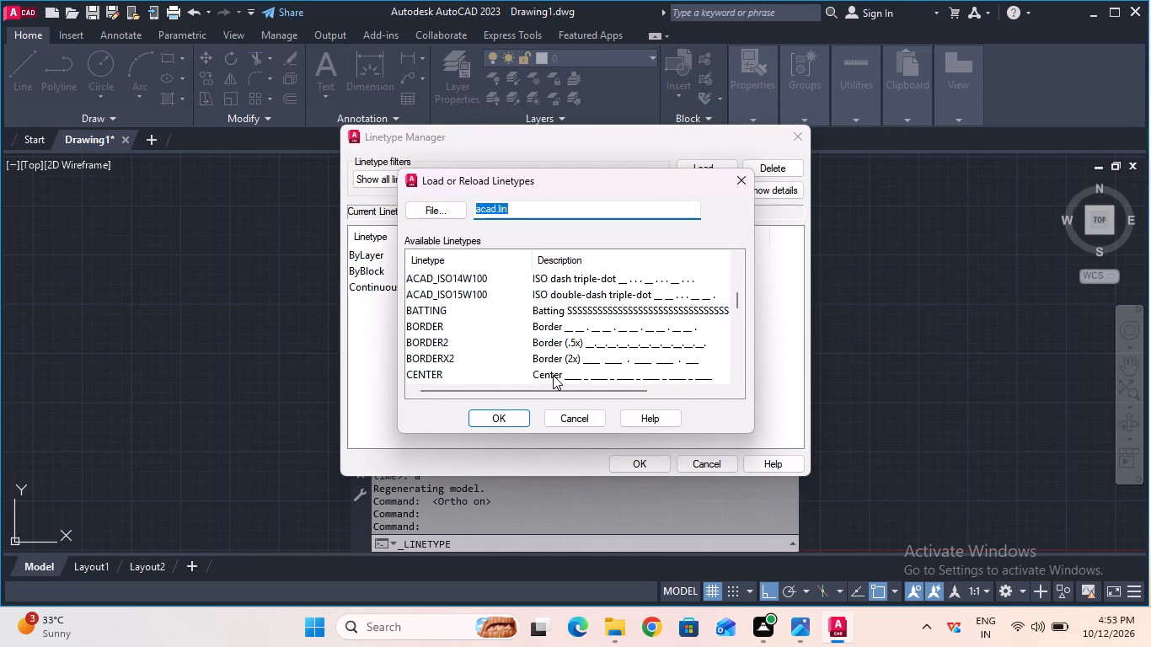
{"action": "left_click", "coordinate": [481, 416]}
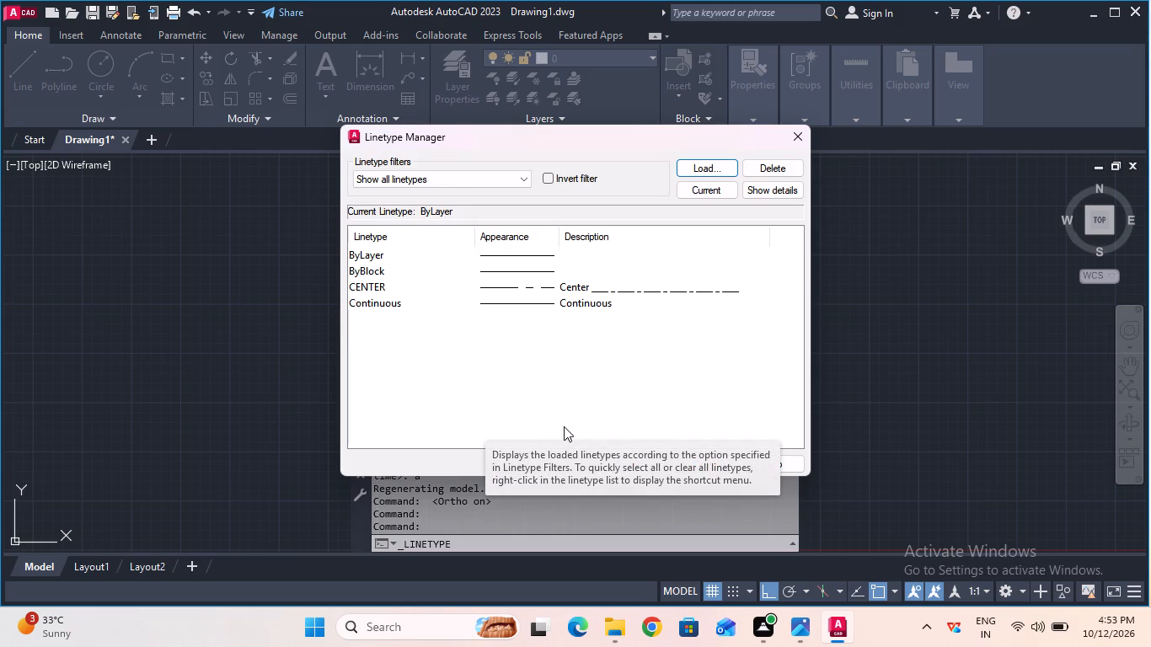
{"action": "left_click", "coordinate": [635, 458]}
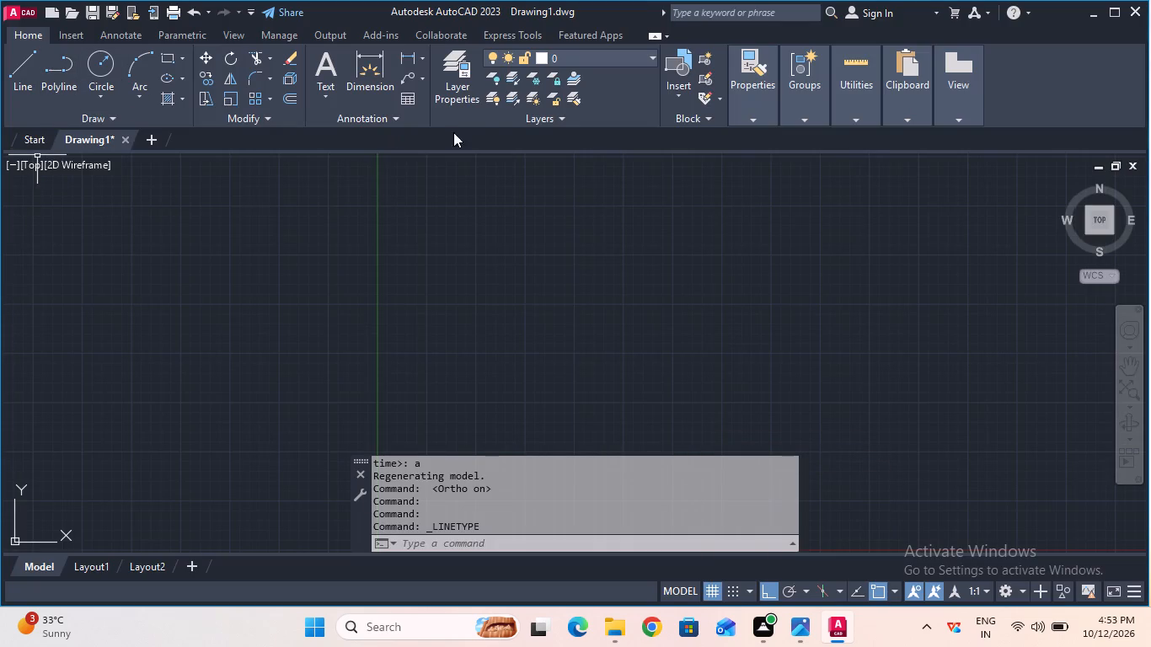
{"action": "left_click", "coordinate": [834, 182]}
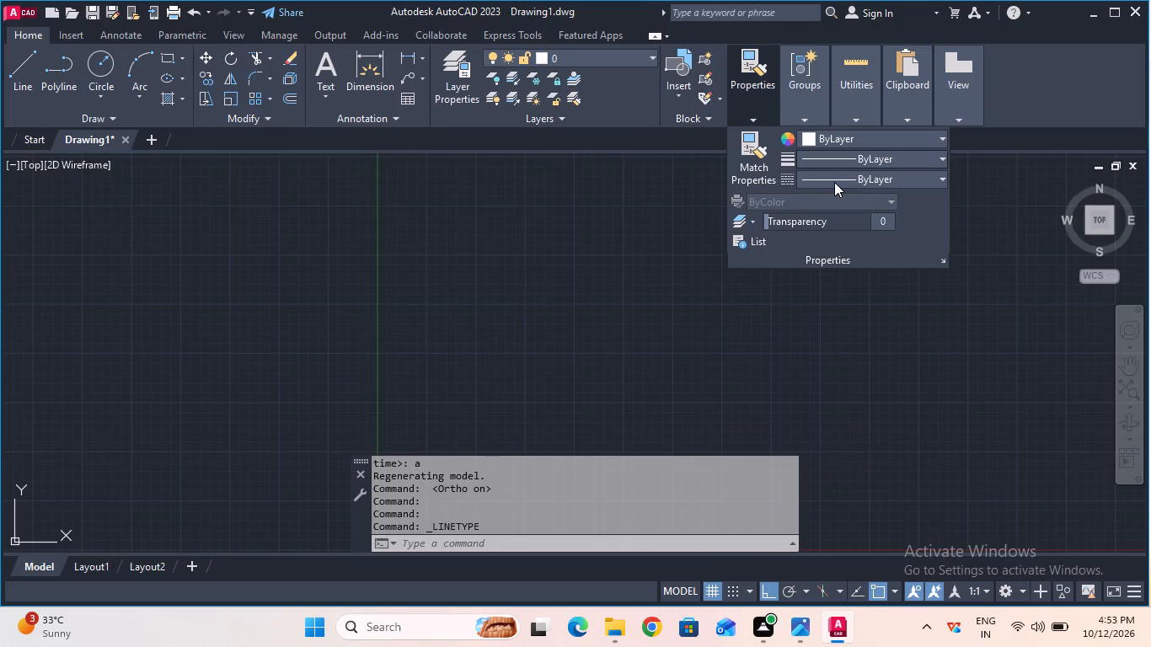
{"action": "left_click", "coordinate": [836, 232]}
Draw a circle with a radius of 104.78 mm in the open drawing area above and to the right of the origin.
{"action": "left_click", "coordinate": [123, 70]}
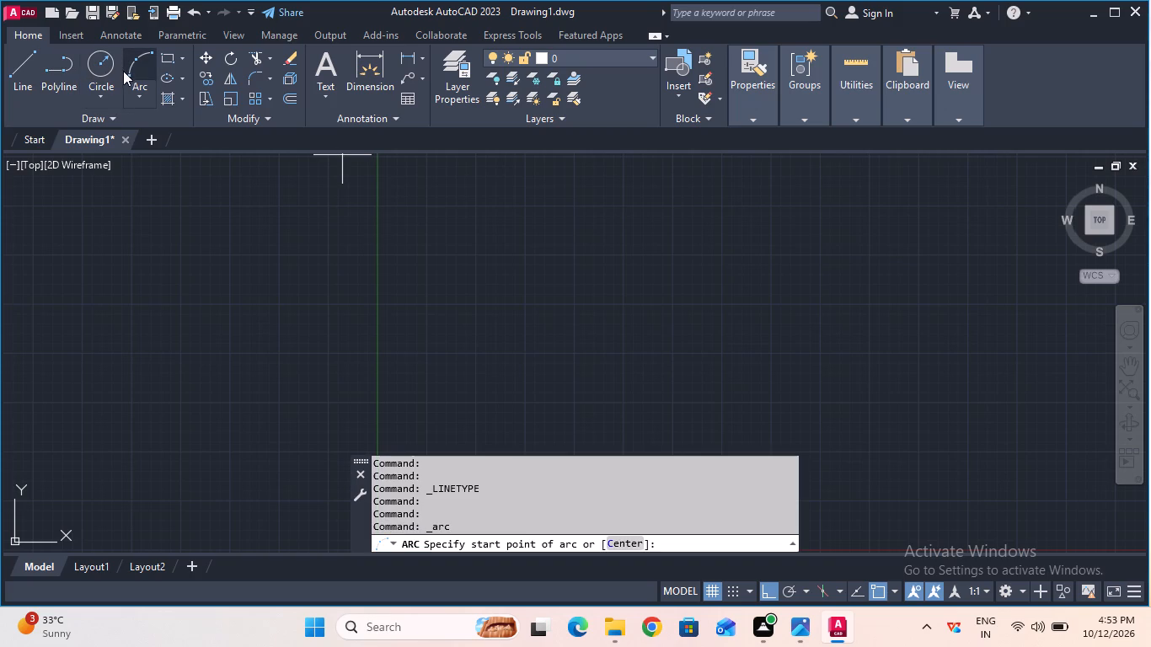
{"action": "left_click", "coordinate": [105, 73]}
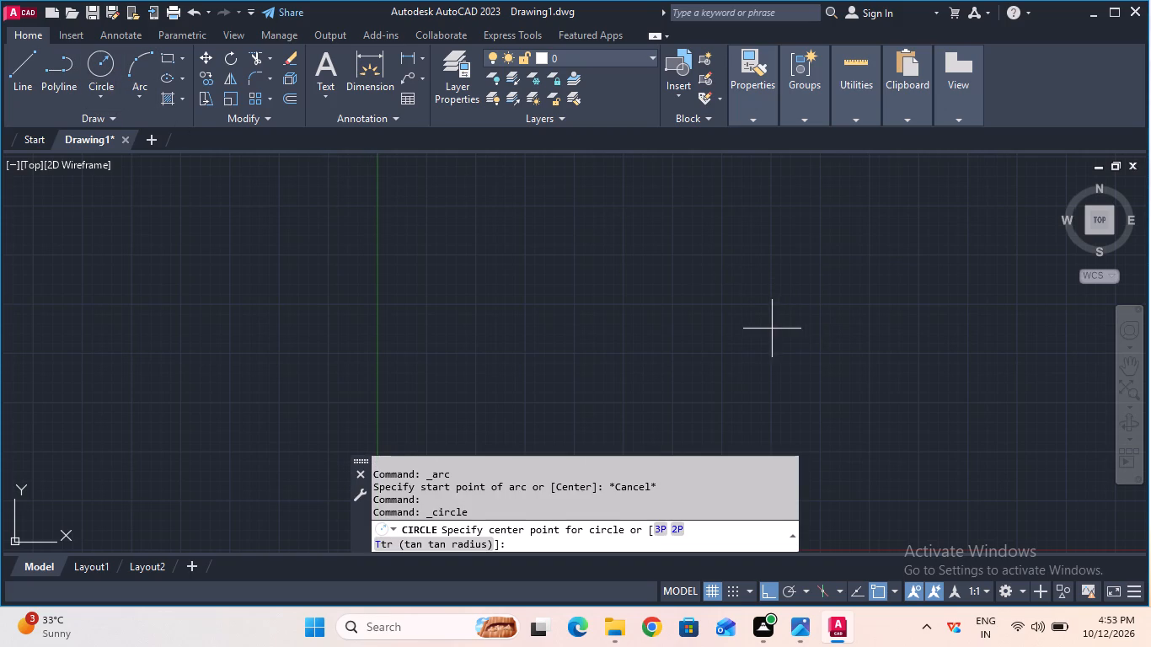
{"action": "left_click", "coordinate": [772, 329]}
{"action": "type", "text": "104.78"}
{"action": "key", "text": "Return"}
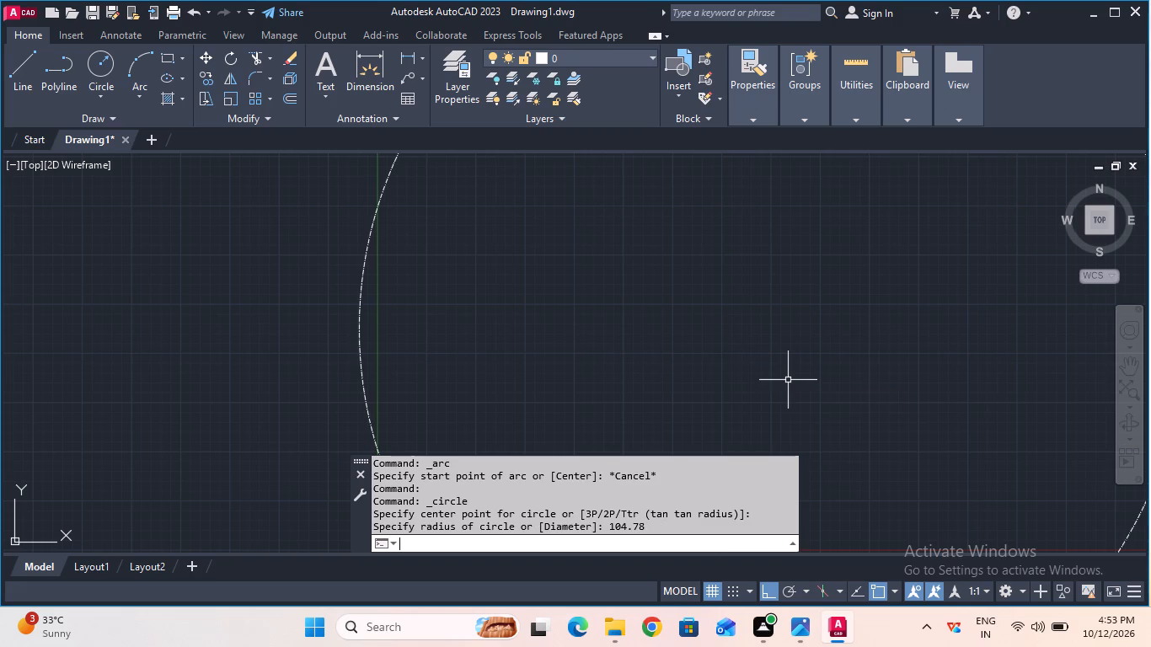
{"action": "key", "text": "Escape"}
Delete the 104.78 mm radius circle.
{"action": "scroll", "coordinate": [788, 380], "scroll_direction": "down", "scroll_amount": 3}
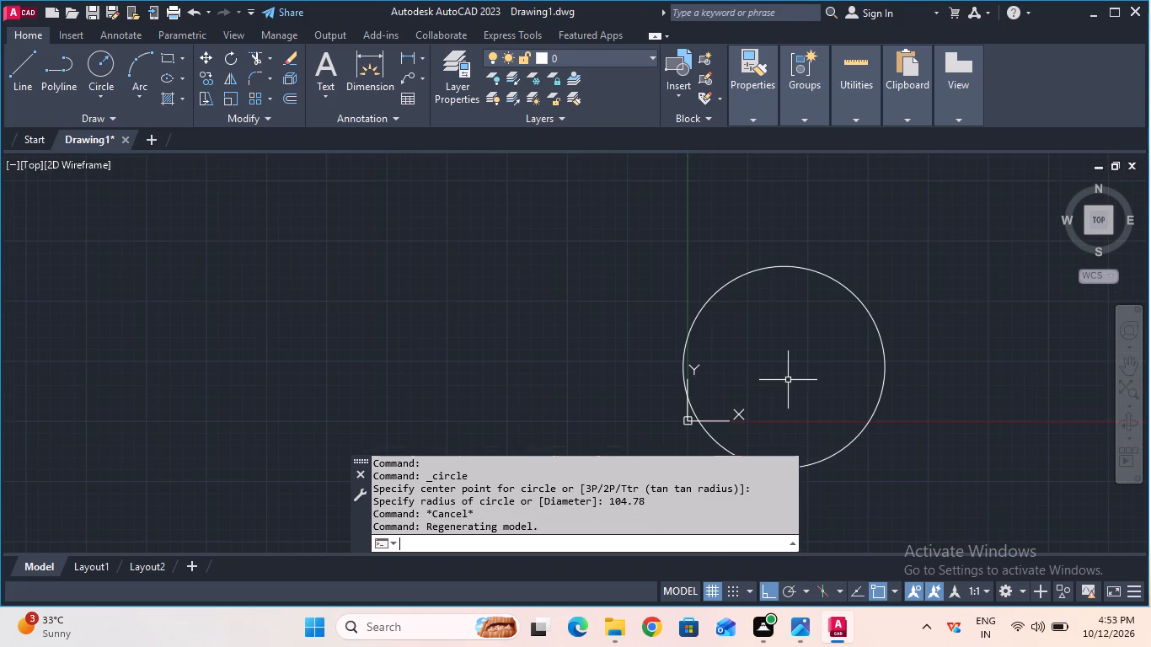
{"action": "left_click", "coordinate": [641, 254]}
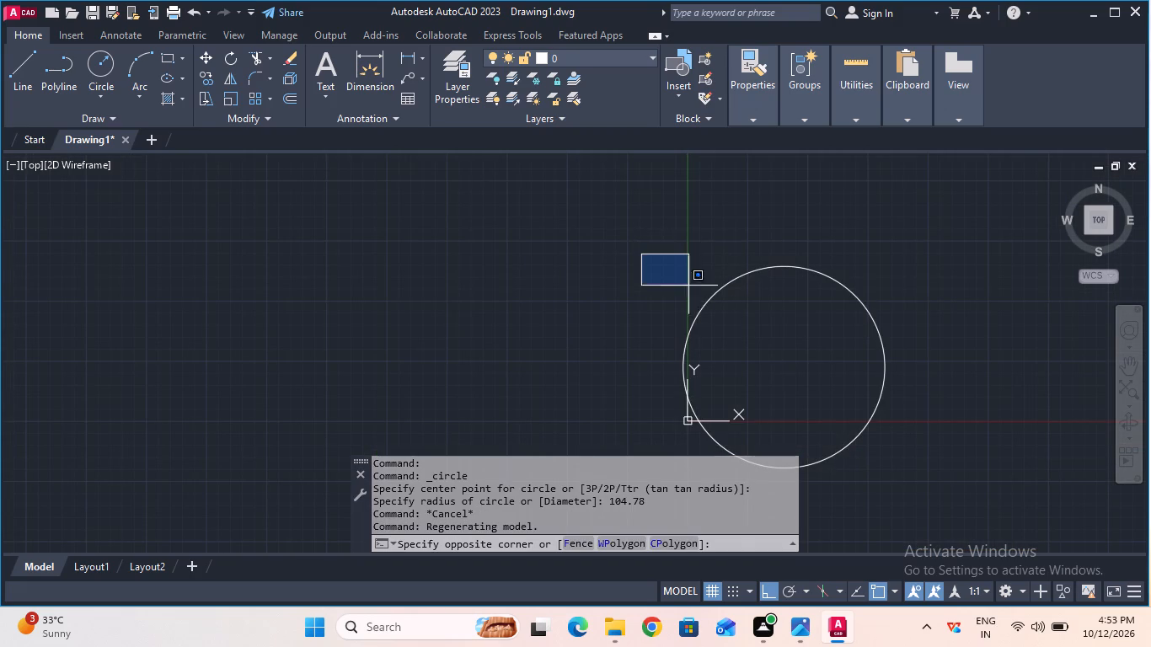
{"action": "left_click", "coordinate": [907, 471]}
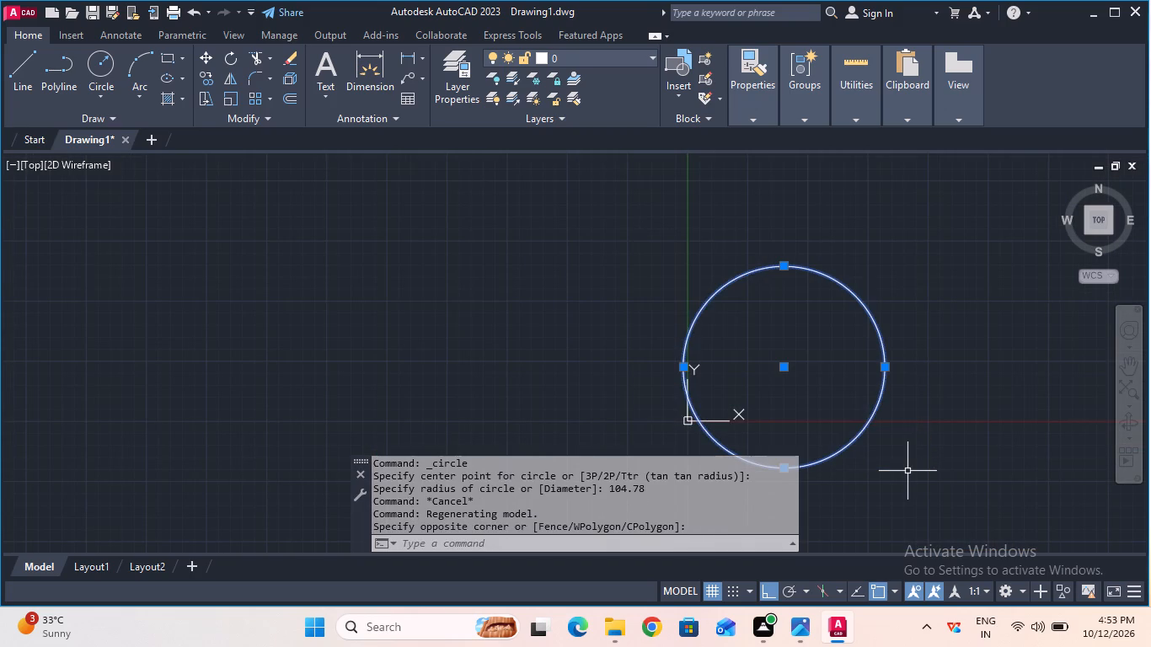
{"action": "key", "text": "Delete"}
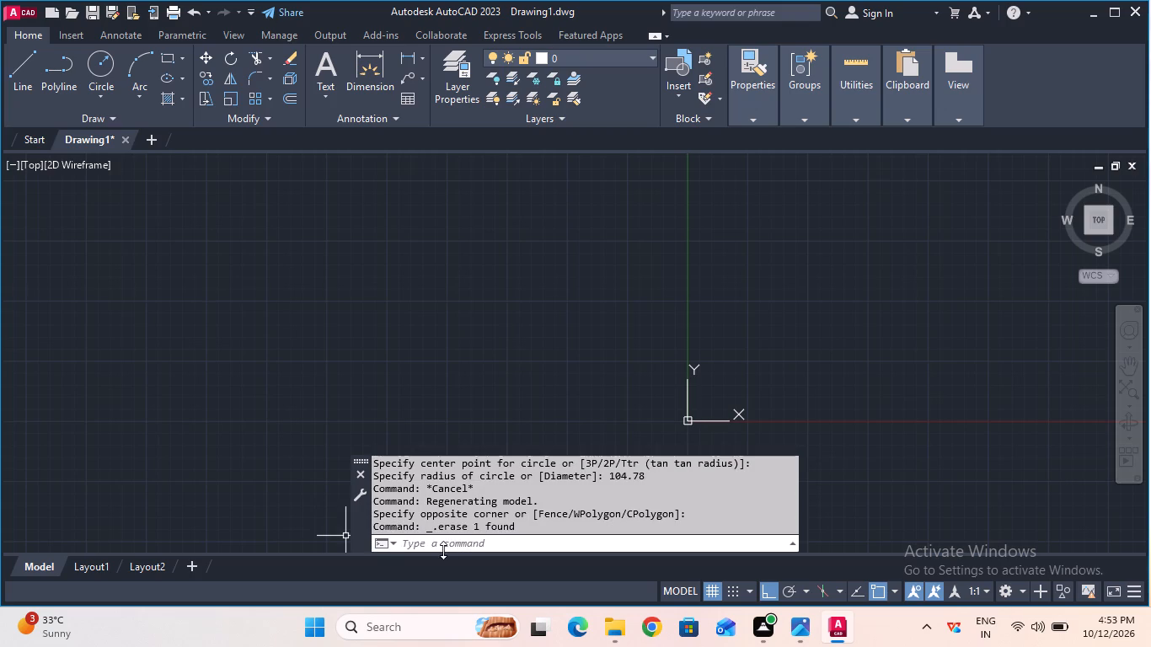
Reset the model space limits with the lower left corner at 0.00,0.00 and the upper right corner at 100.00,100.00.
{"action": "left_click", "coordinate": [452, 552]}
{"action": "type", "text": "lim"}
{"action": "left_click", "coordinate": [462, 508]}
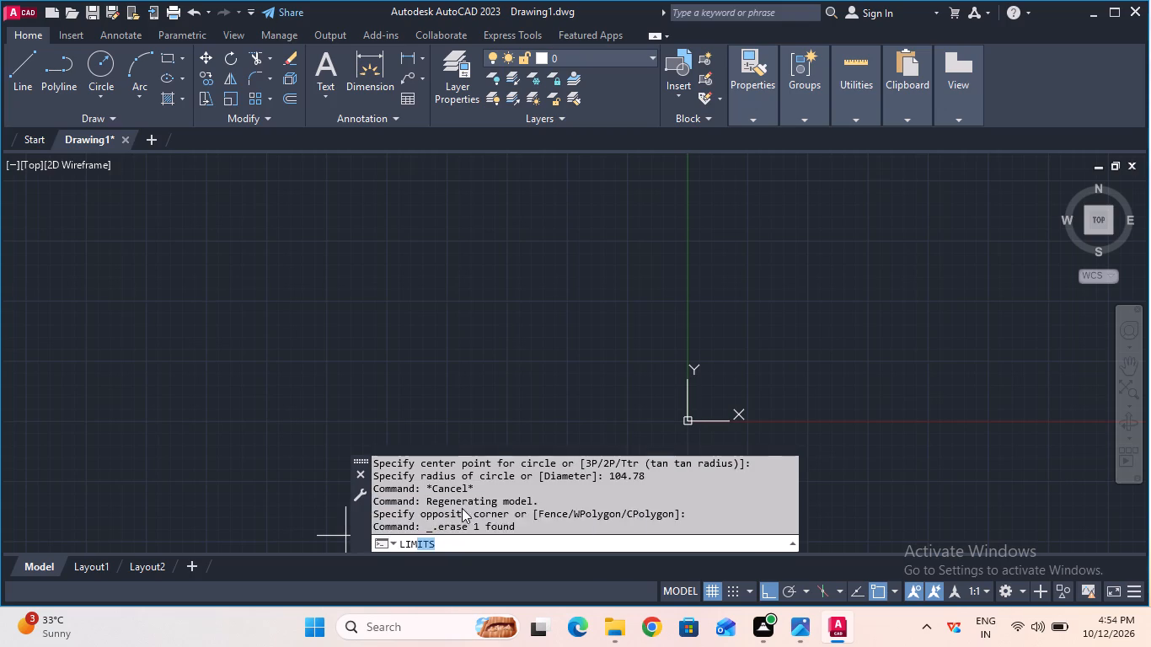
{"action": "left_click", "coordinate": [745, 538]}
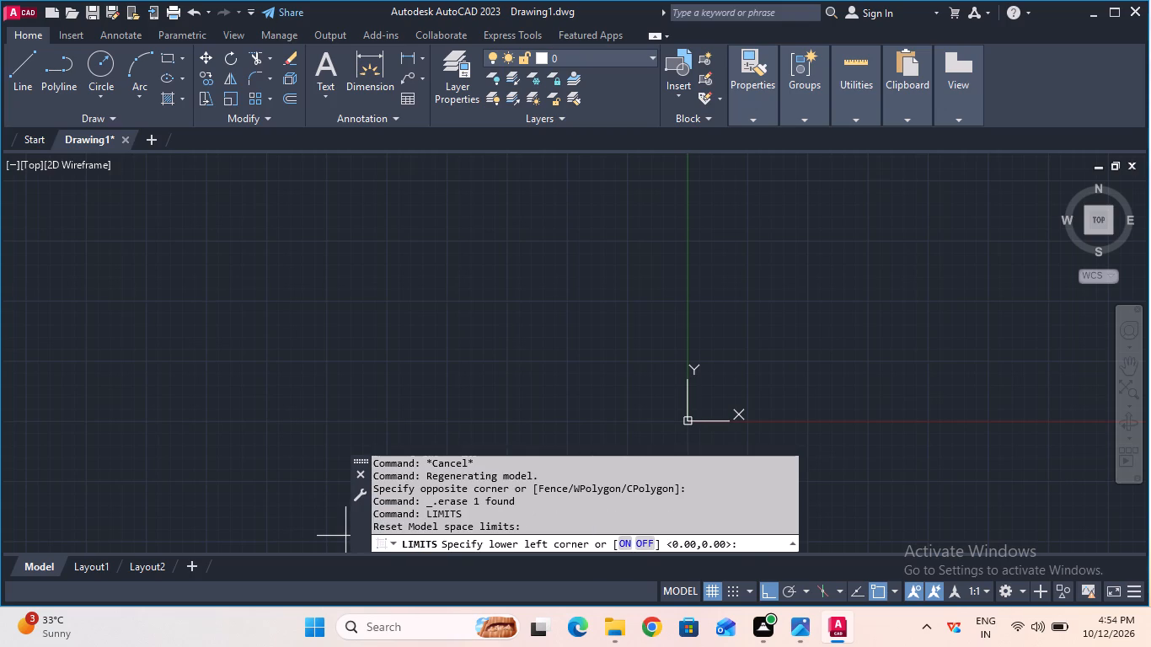
{"action": "key", "text": "0"}
{"action": "type", "text": ".00"}
{"action": "type", "text": ",0.00"}
{"action": "key", "text": "Return"}
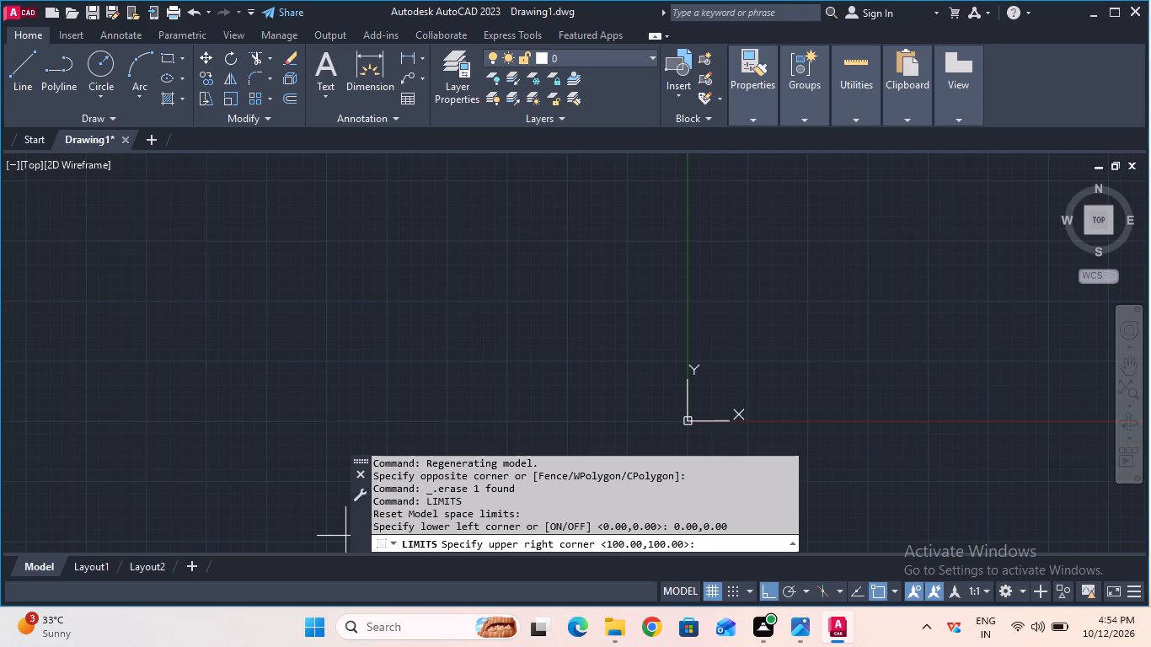
{"action": "type", "text": "100"}
{"action": "type", "text": ".00,100"}
{"action": "type", "text": ".00"}
{"action": "key", "text": "Return"}
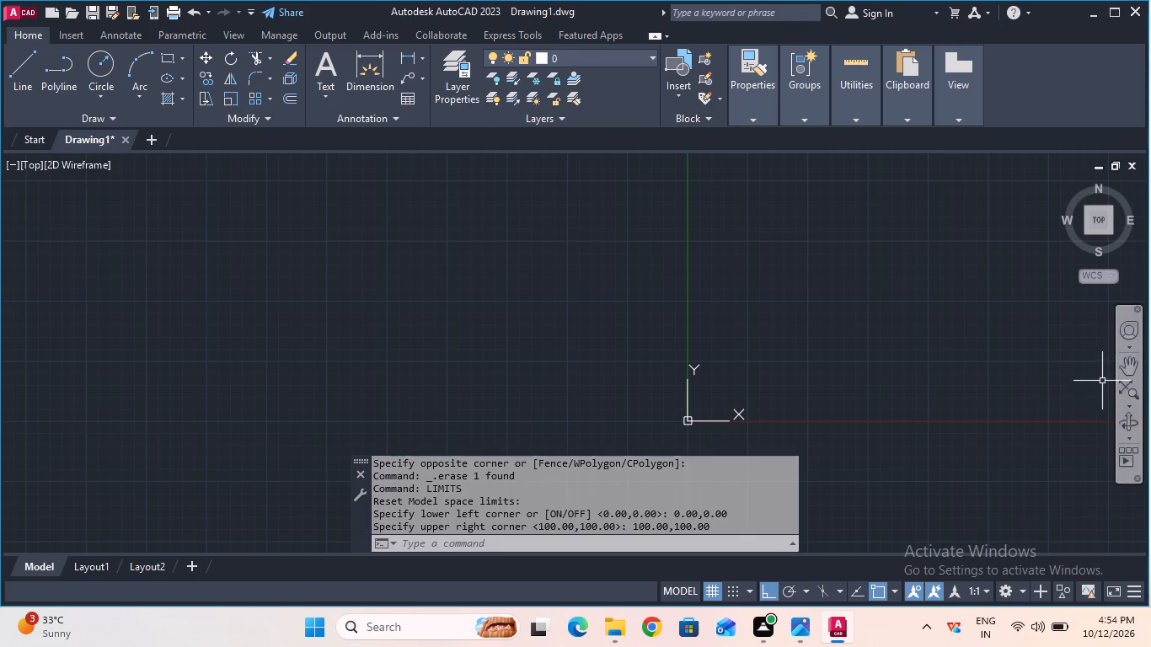
Draw a circle with a radius of 104.78 mm in the open area above and to the right of the origin.
{"action": "left_click", "coordinate": [106, 78]}
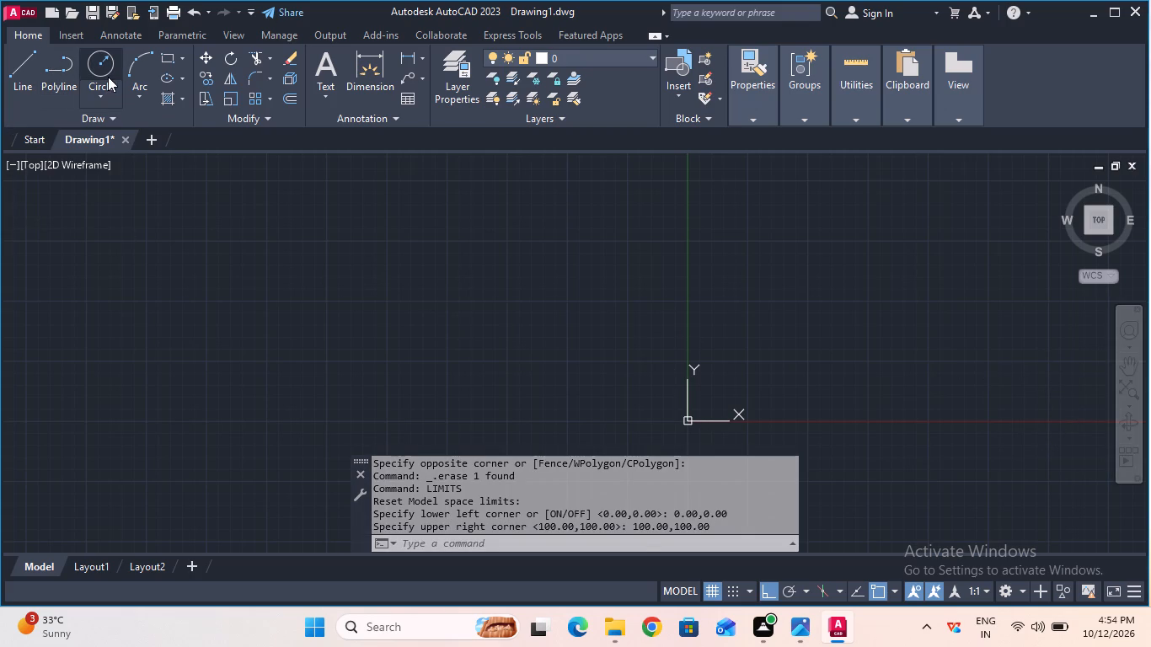
{"action": "left_click", "coordinate": [949, 217]}
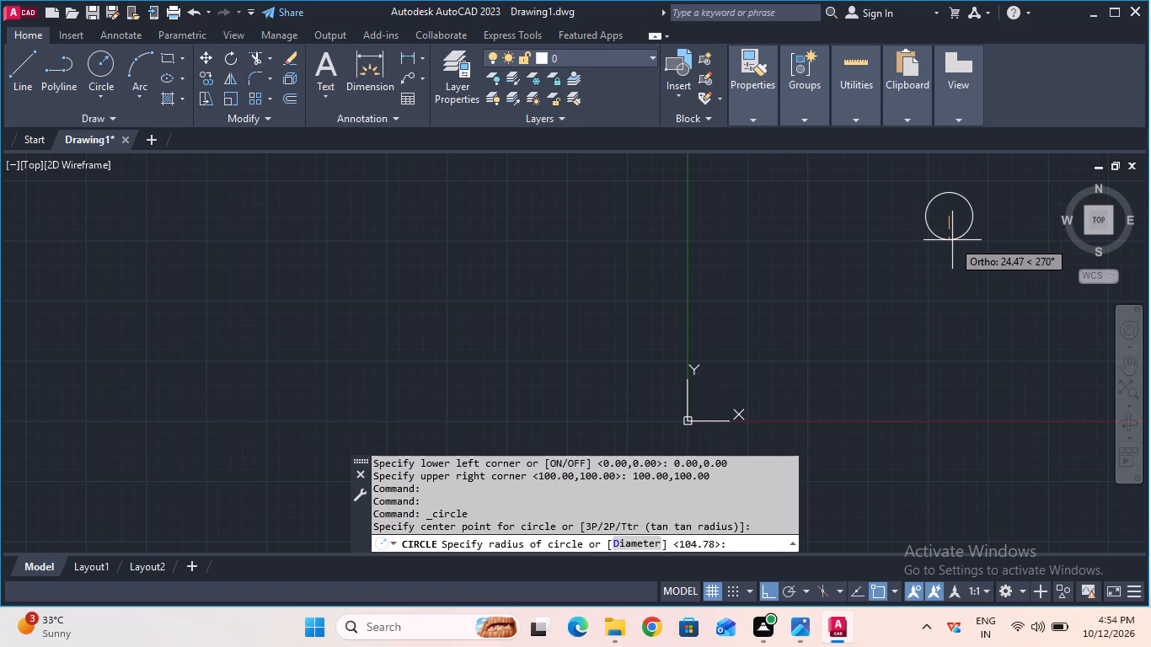
{"action": "key", "text": "1"}
{"action": "type", "text": "04"}
{"action": "type", "text": ".78"}
{"action": "key", "text": "Return"}
{"action": "scroll", "coordinate": [952, 240], "scroll_direction": "down", "scroll_amount": 1}
{"action": "middle_click_drag", "start_coordinate": [939, 244], "coordinate": [562, 304]}
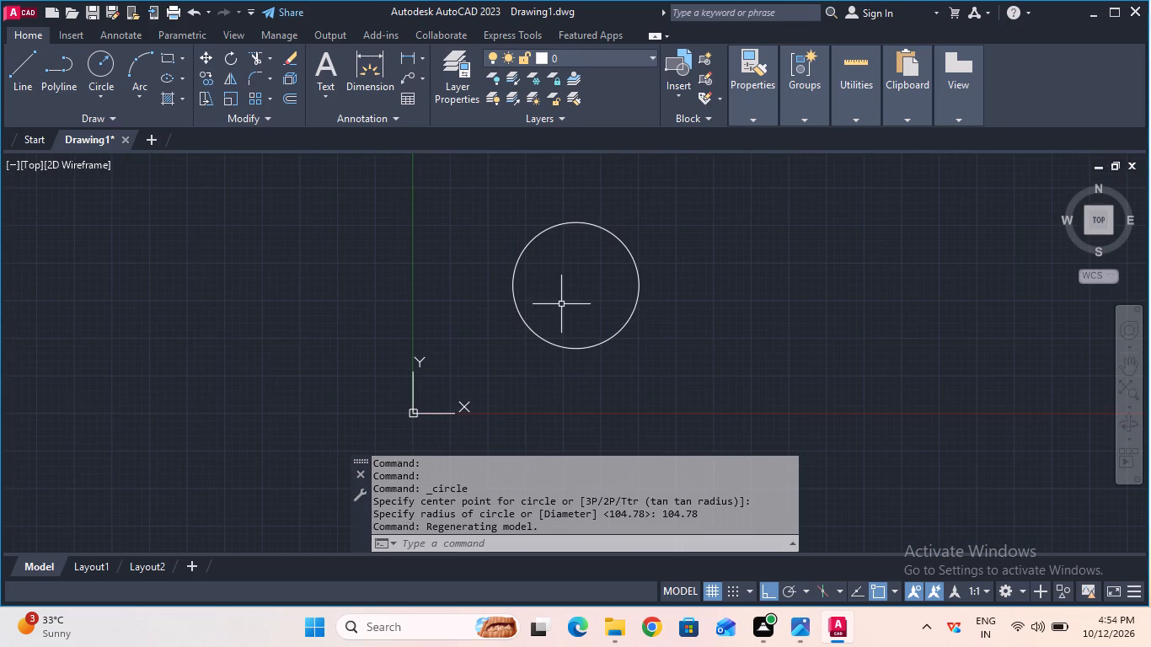
{"action": "scroll", "coordinate": [561, 304], "scroll_direction": "up", "scroll_amount": 2}
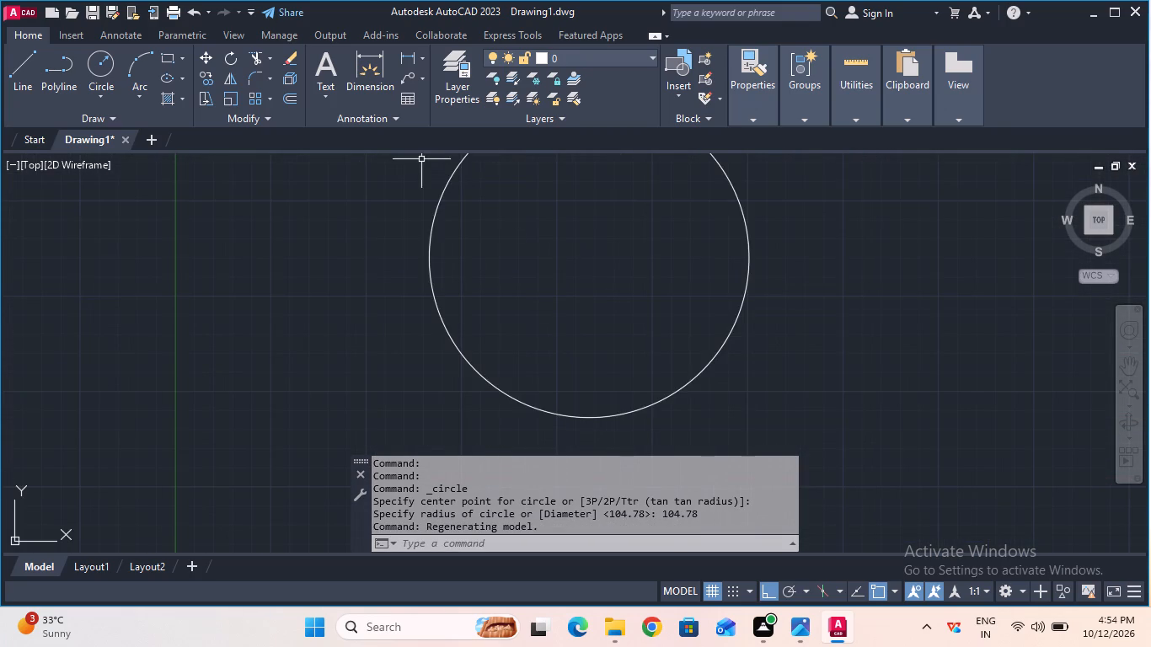
{"action": "left_click", "coordinate": [448, 177]}
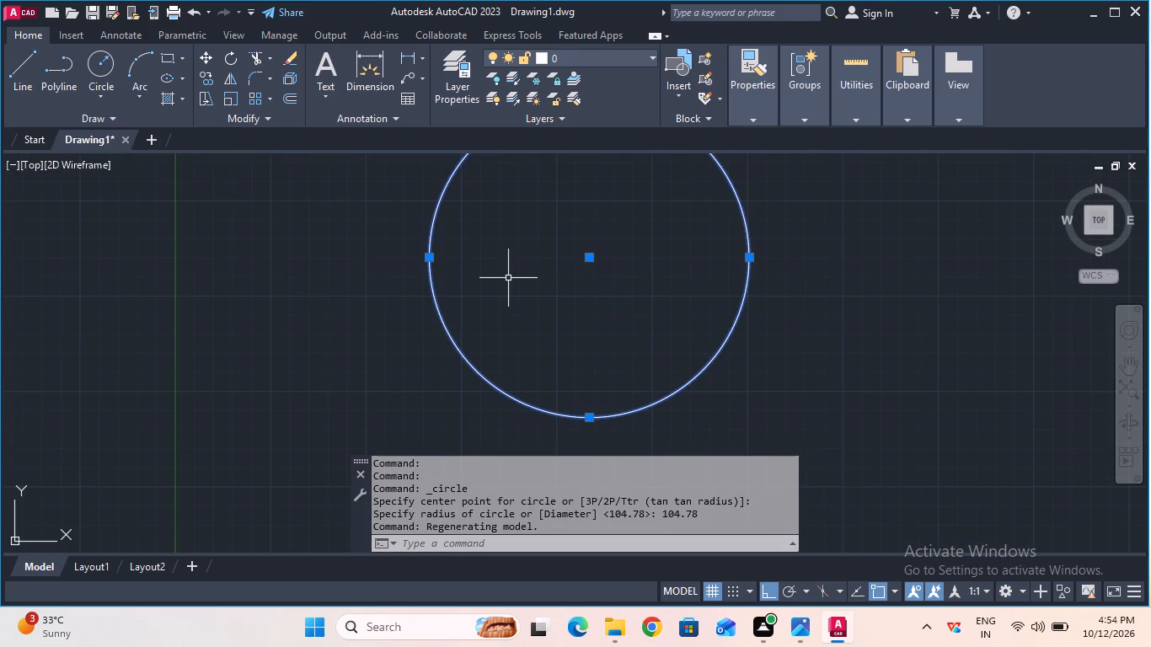
{"action": "key", "text": "Escape"}
Set the current linetype to ByLayer and draw a 92.08 mm diameter circle concentric with the large circle.
{"action": "scroll", "coordinate": [508, 278], "scroll_direction": "up", "scroll_amount": 2}
{"action": "scroll", "coordinate": [508, 278], "scroll_direction": "down", "scroll_amount": 2}
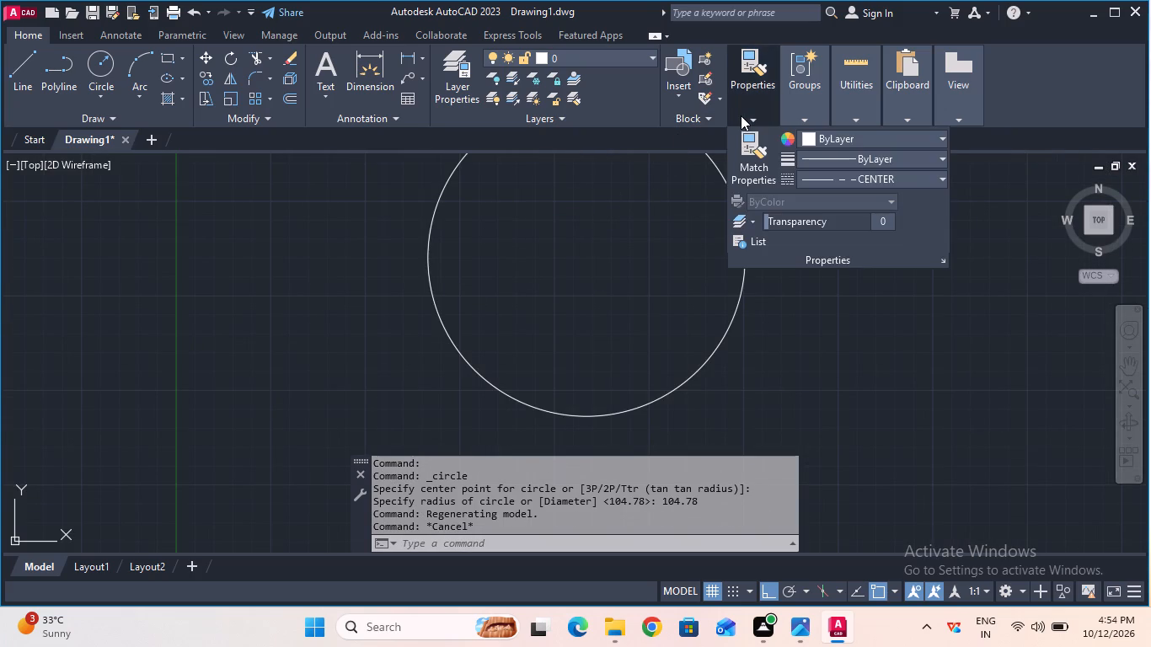
{"action": "left_click", "coordinate": [811, 179]}
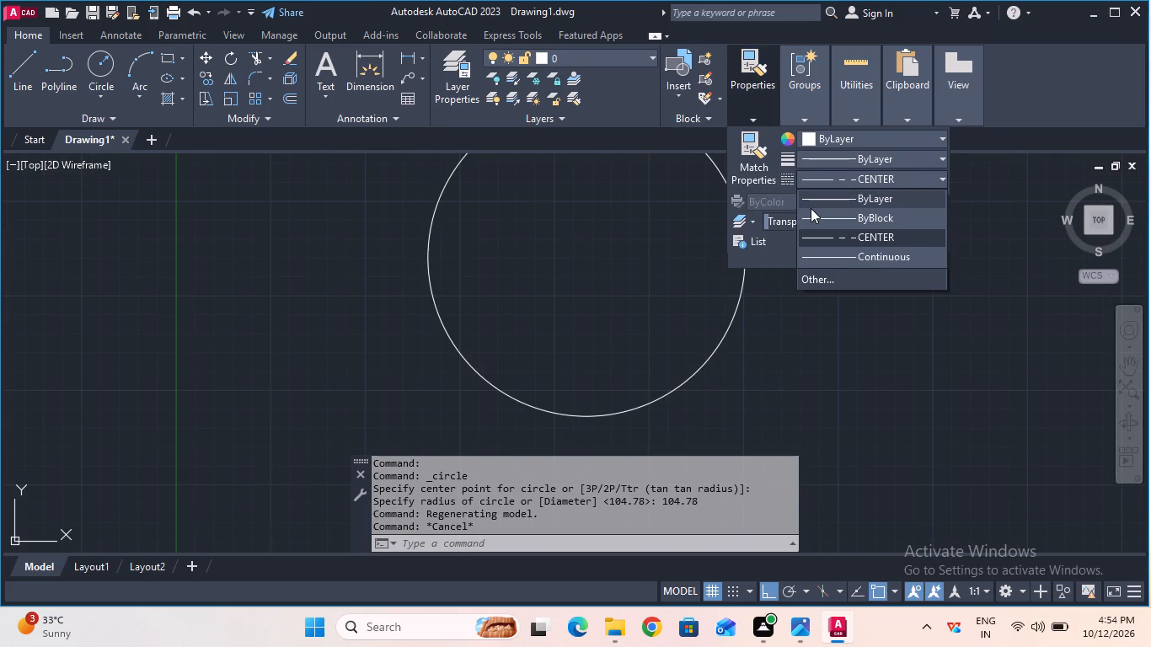
{"action": "left_click", "coordinate": [811, 208]}
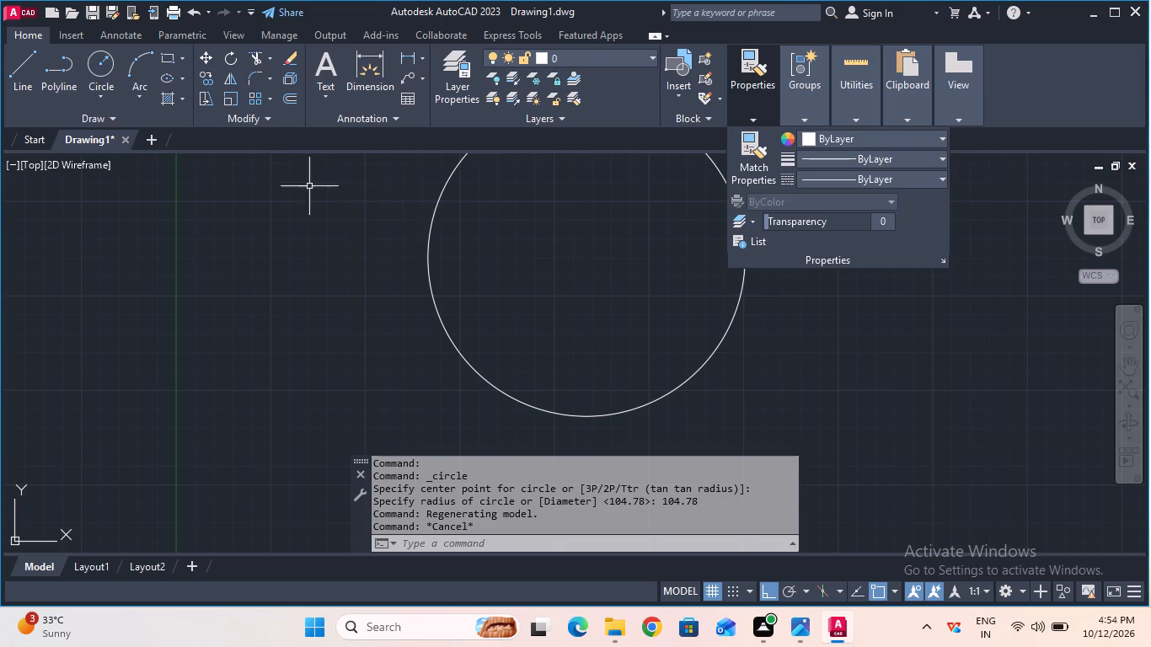
{"action": "left_click", "coordinate": [89, 67]}
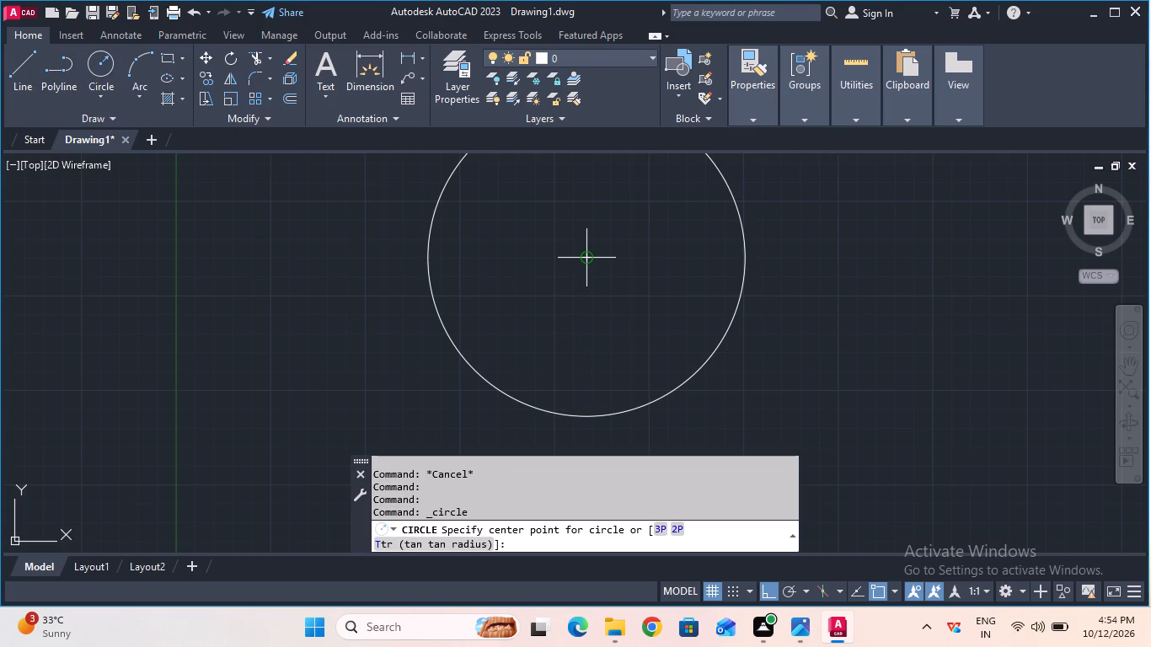
{"action": "left_click", "coordinate": [111, 87]}
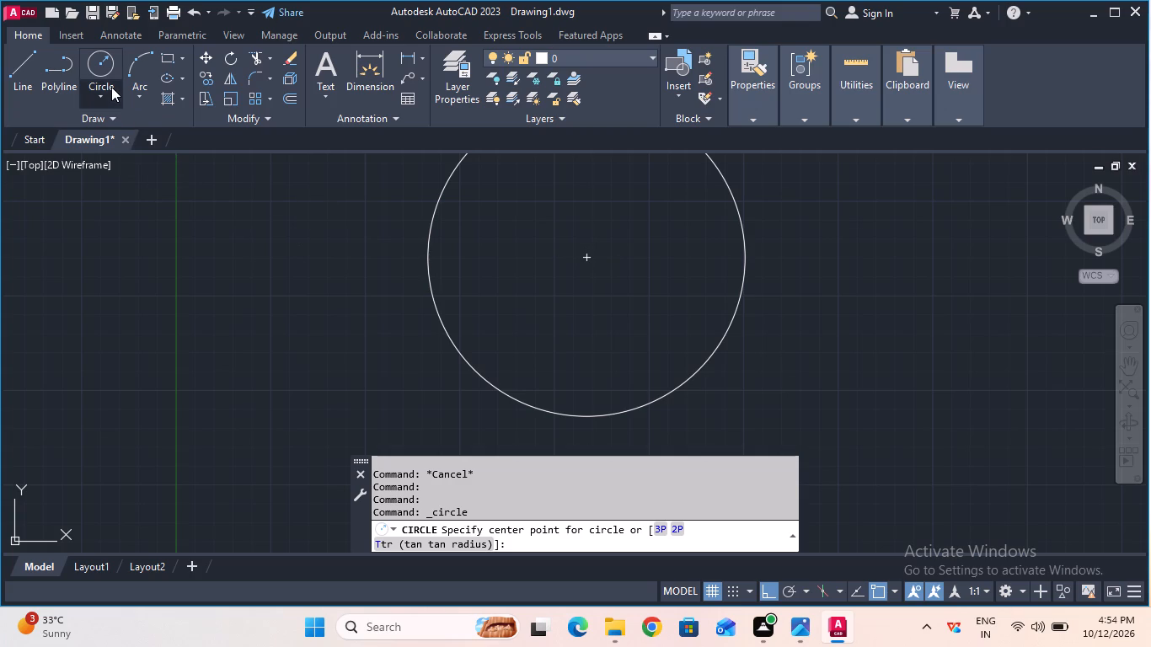
{"action": "left_click", "coordinate": [127, 152]}
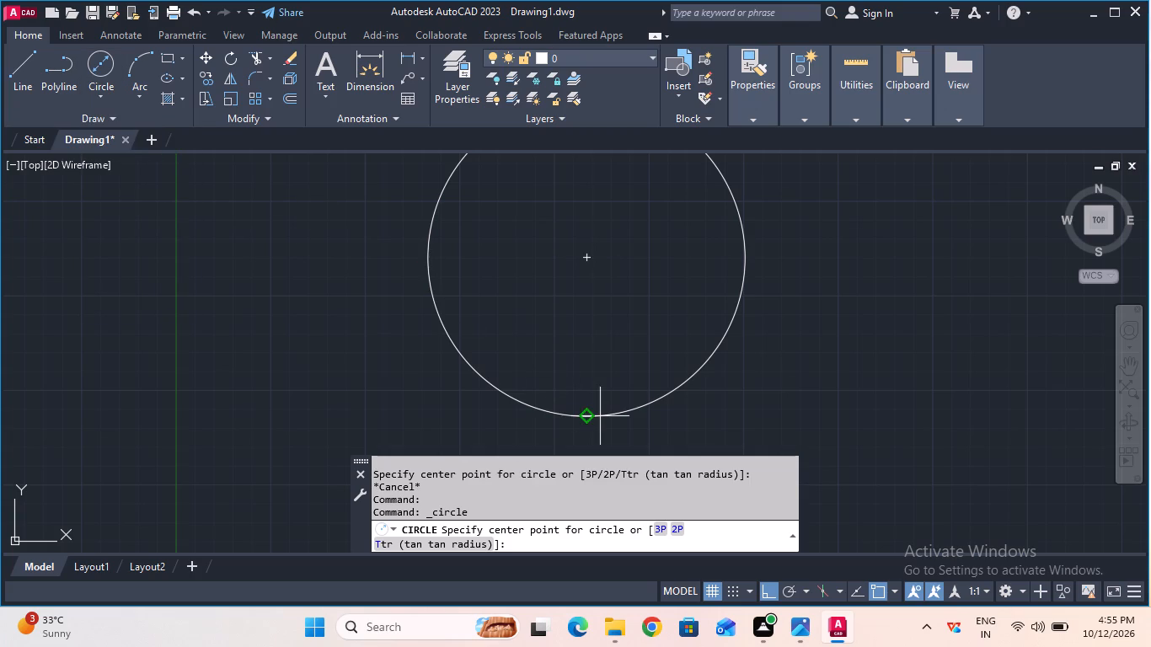
{"action": "left_click", "coordinate": [584, 260]}
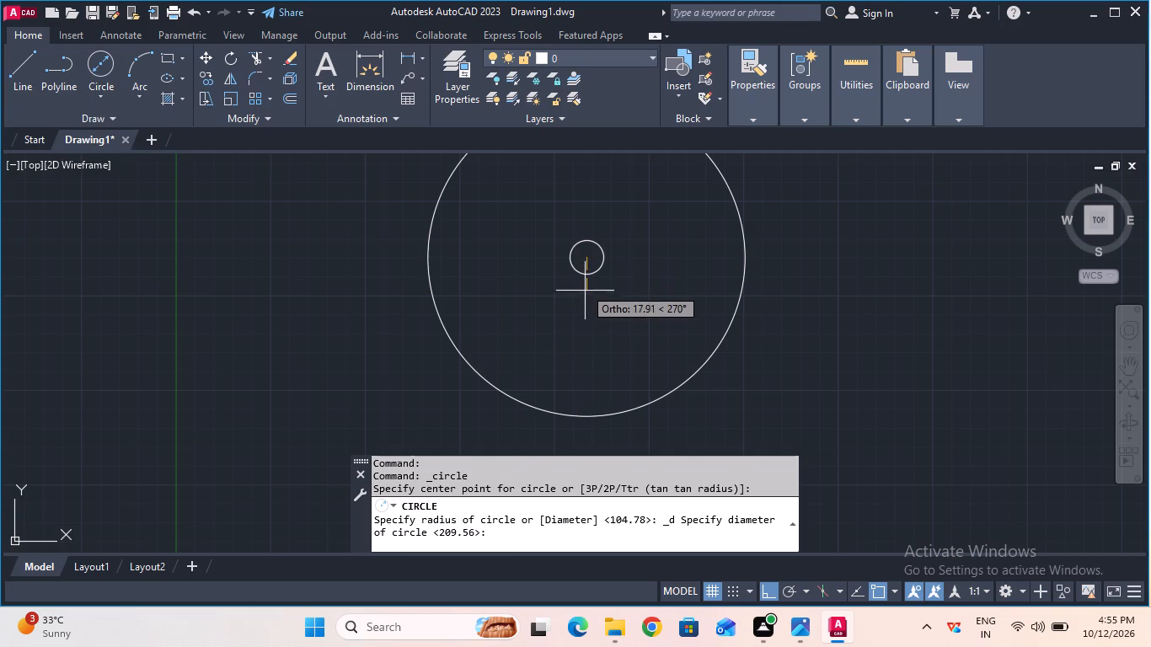
{"action": "type", "text": "92.08"}
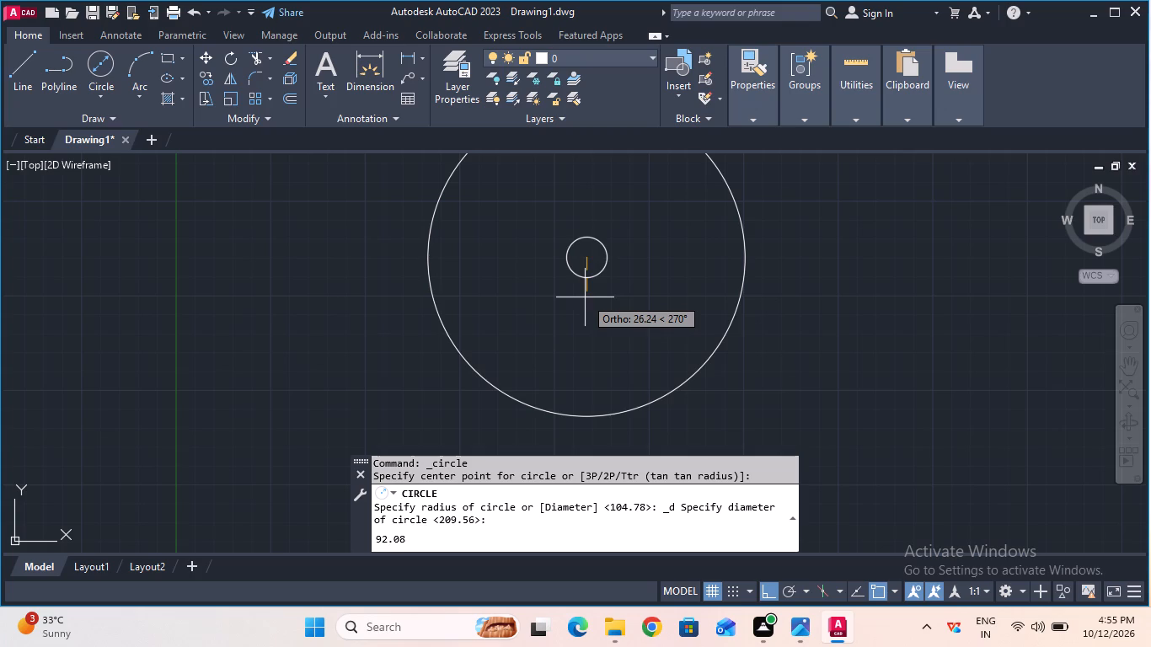
{"action": "key", "text": "Return"}
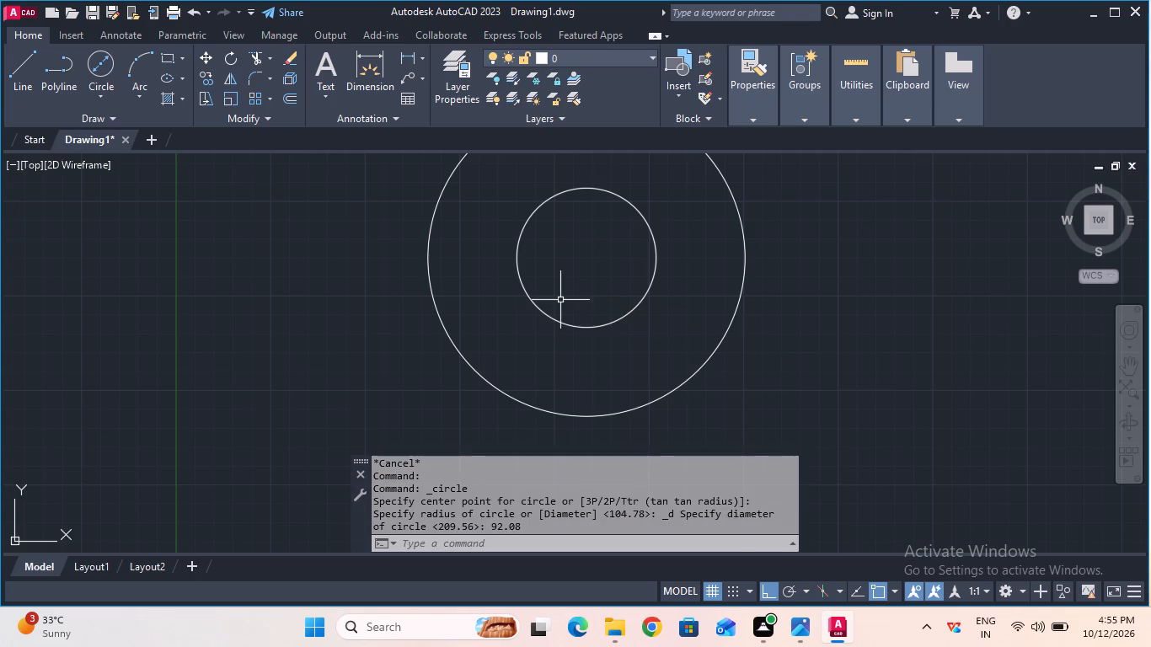
Draw a 65 mm diameter circle at the common centre of the existing circles.
{"action": "left_click", "coordinate": [106, 74]}
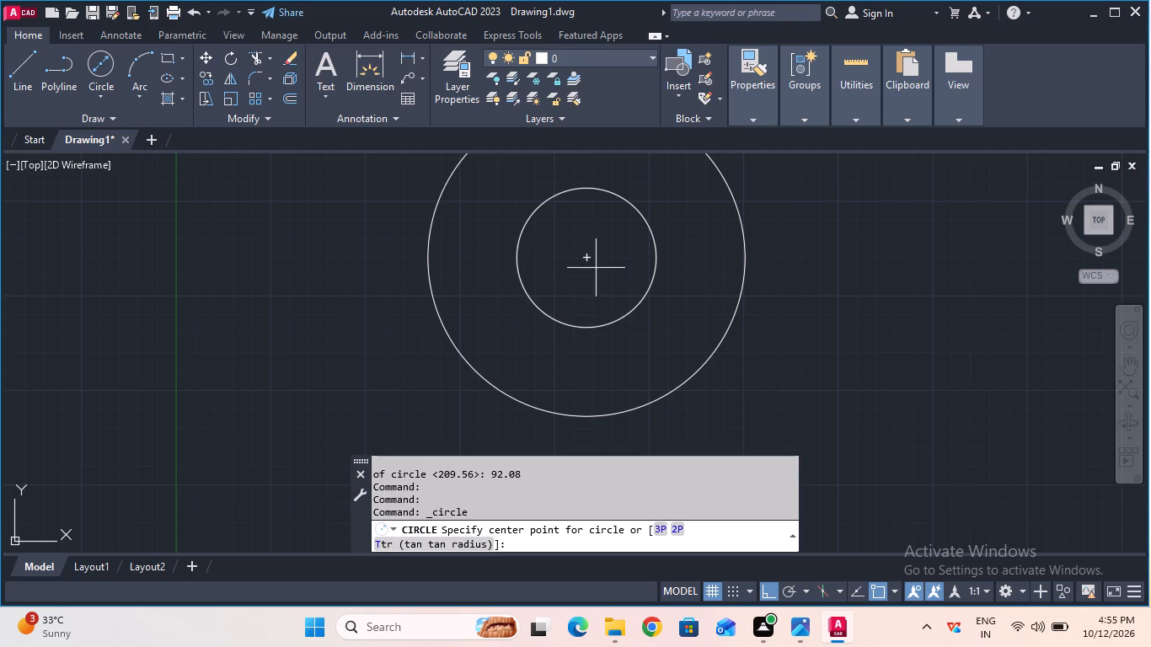
{"action": "left_click", "coordinate": [591, 259]}
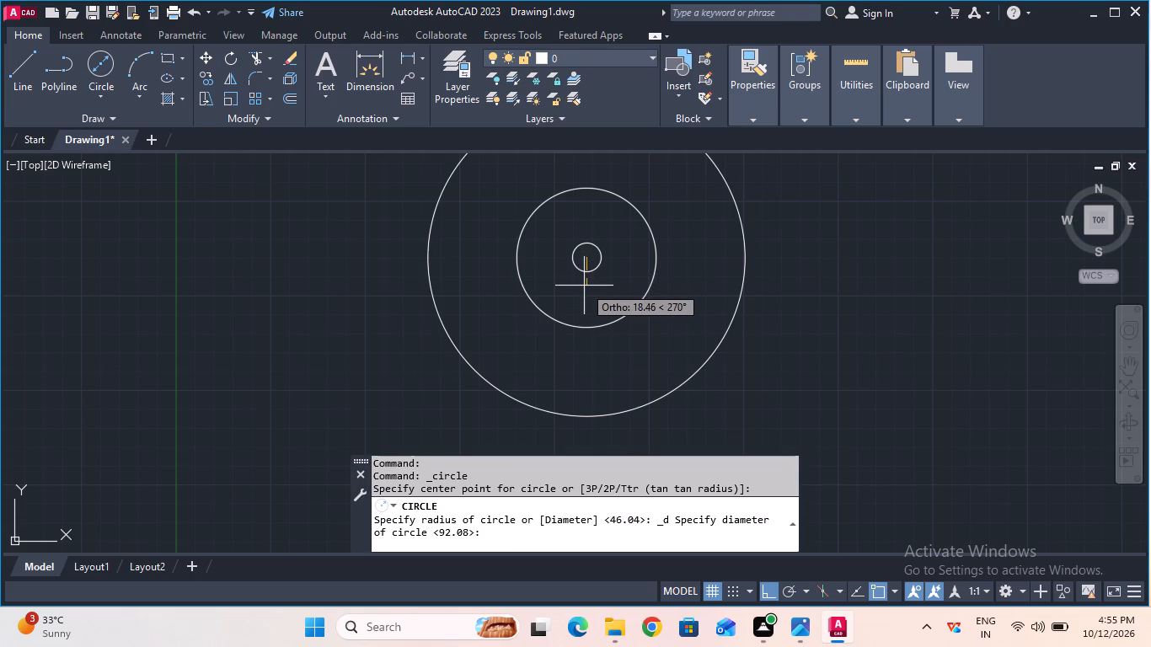
{"action": "key", "text": "6"}
{"action": "key", "text": "5"}
{"action": "key", "text": "Return"}
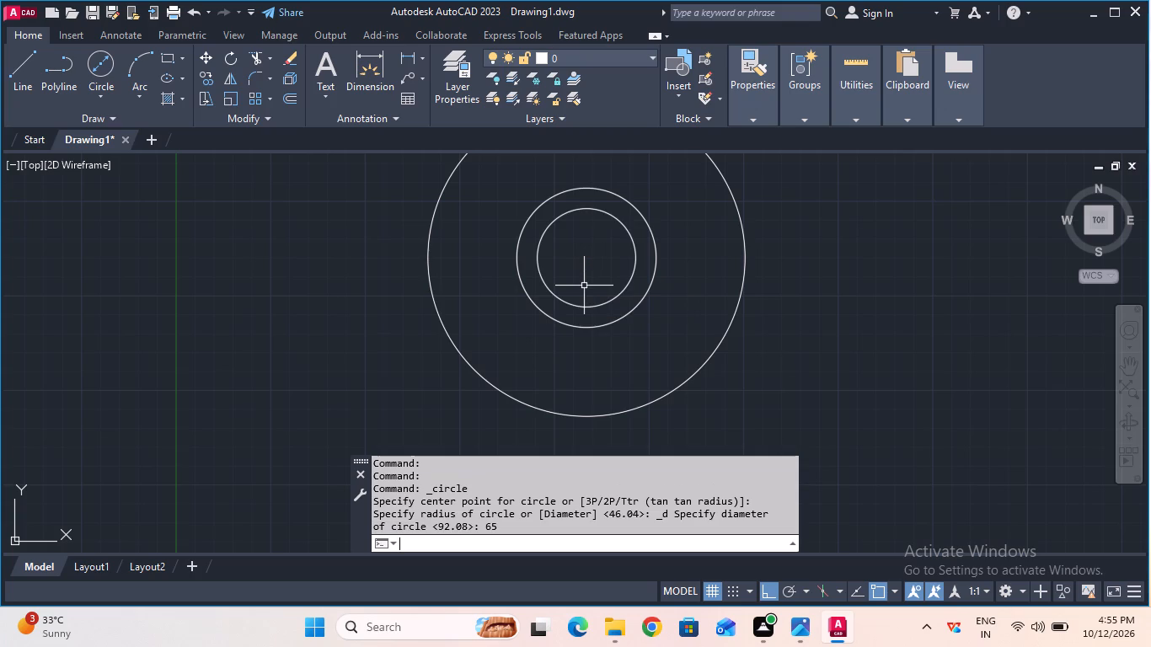
Make CENTER the current linetype and draw a horizontal centre line across the large circle between its left and right quadrants.
{"action": "scroll", "coordinate": [584, 286], "scroll_direction": "up", "scroll_amount": 1}
{"action": "scroll", "coordinate": [584, 286], "scroll_direction": "down", "scroll_amount": 1}
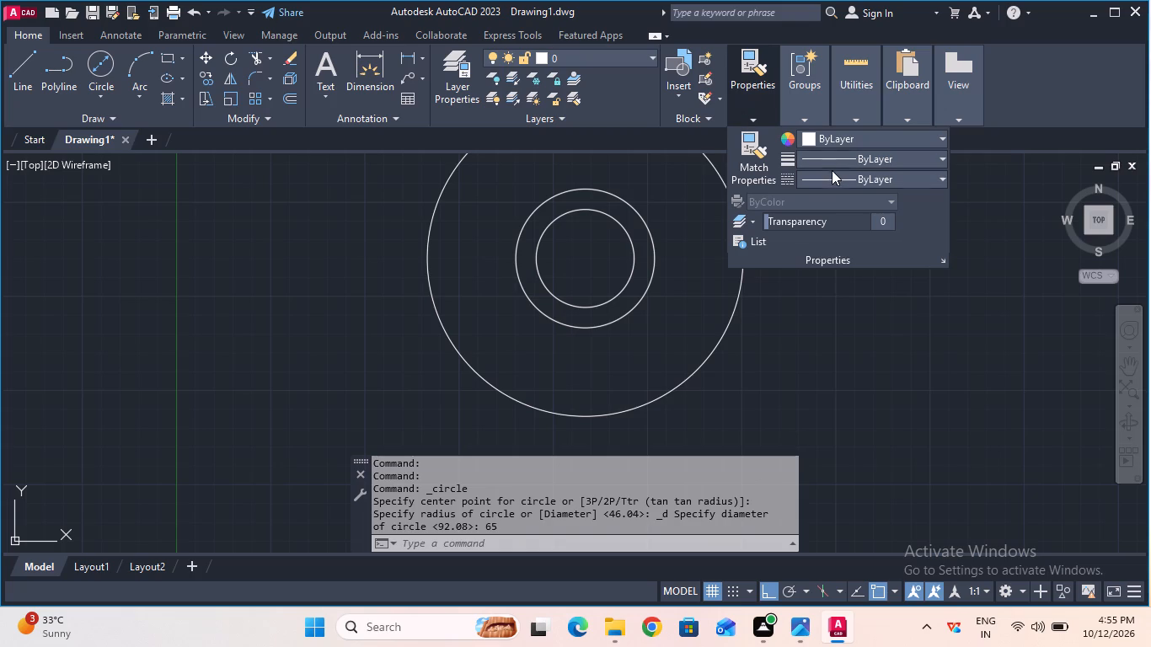
{"action": "left_click", "coordinate": [832, 176]}
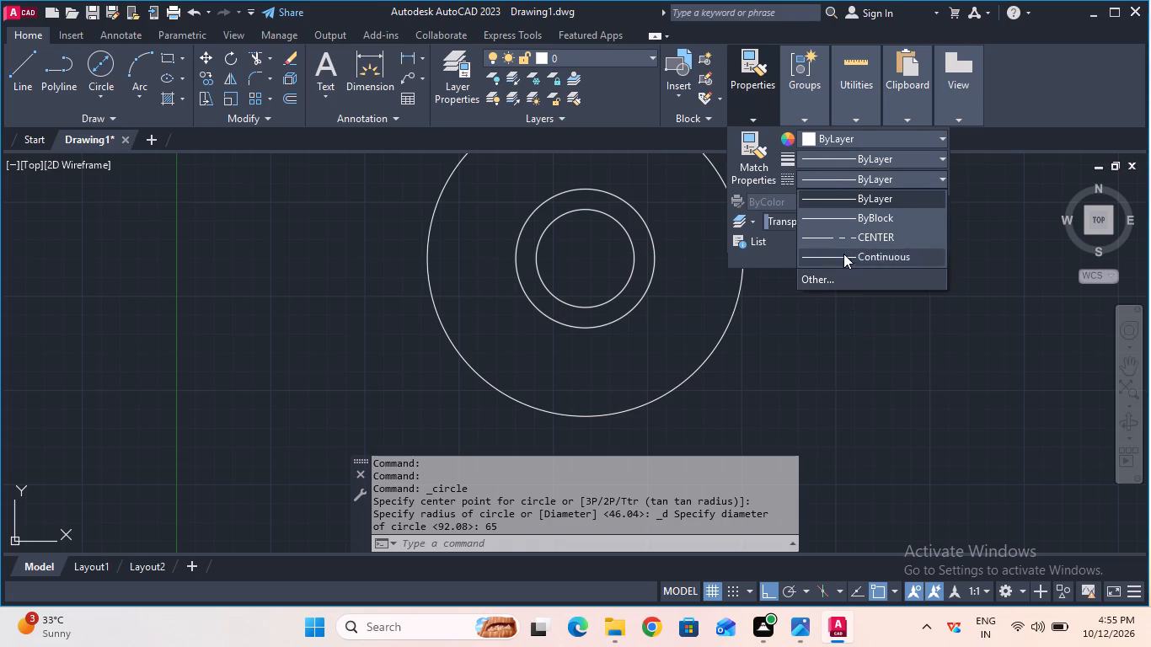
{"action": "left_click", "coordinate": [843, 235]}
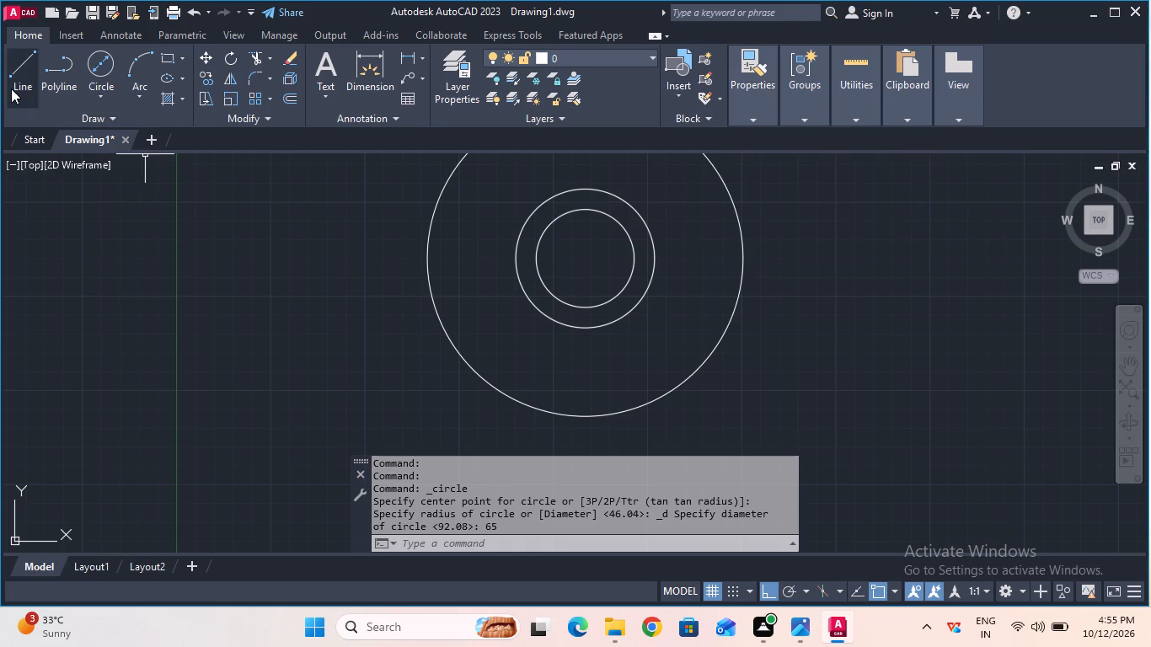
{"action": "left_click", "coordinate": [11, 88]}
{"action": "left_click", "coordinate": [427, 254]}
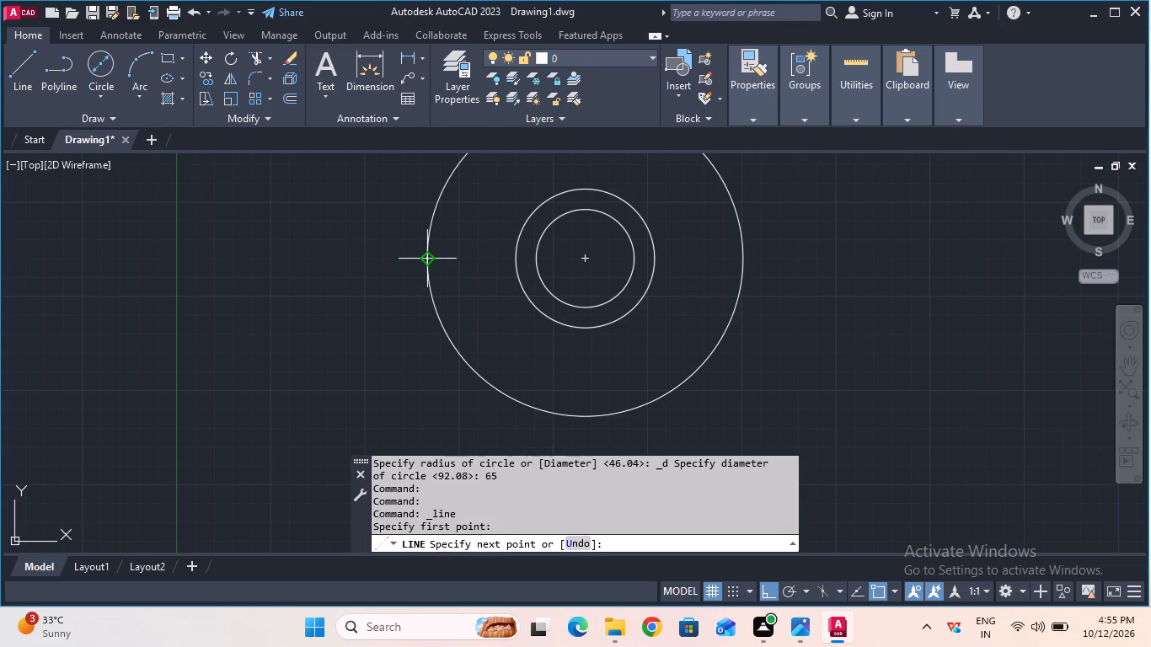
{"action": "left_click", "coordinate": [740, 263]}
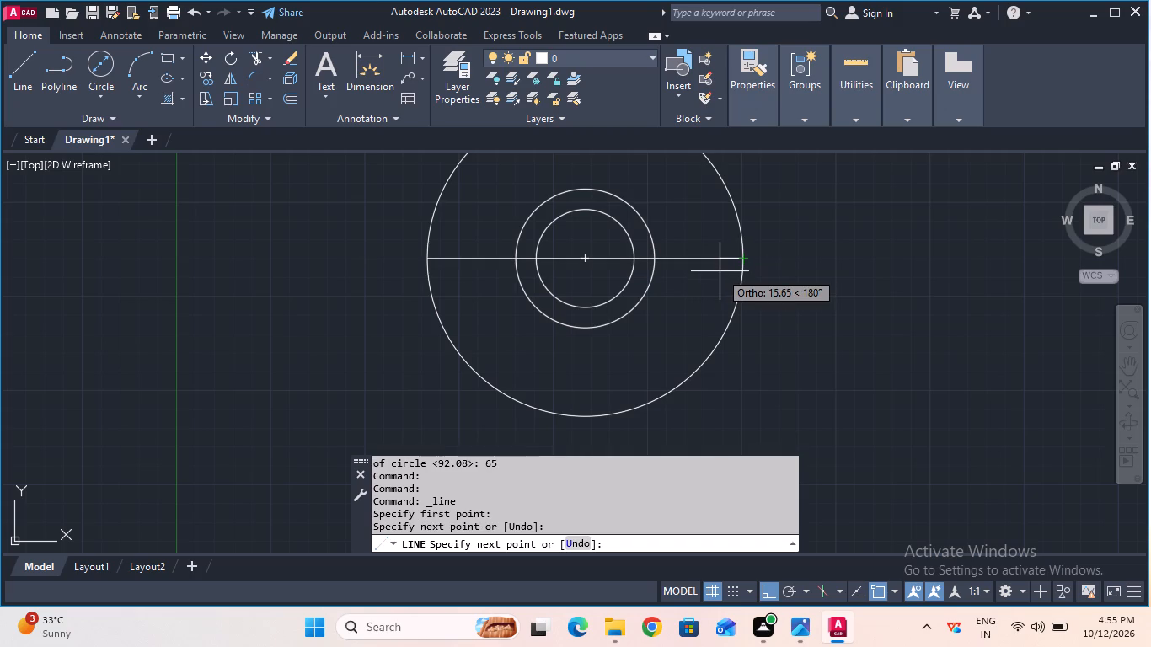
{"action": "key", "text": "grave"}
{"action": "scroll", "coordinate": [720, 271], "scroll_direction": "up", "scroll_amount": 1}
{"action": "scroll", "coordinate": [720, 271], "scroll_direction": "down", "scroll_amount": 2}
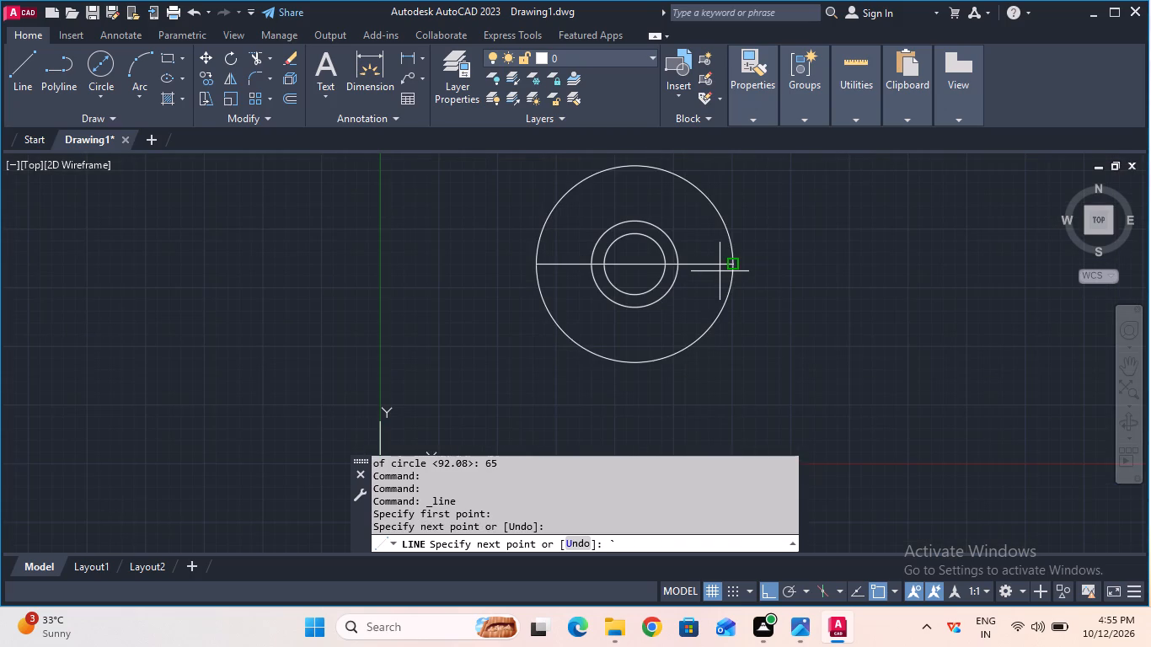
{"action": "key", "text": "Escape"}
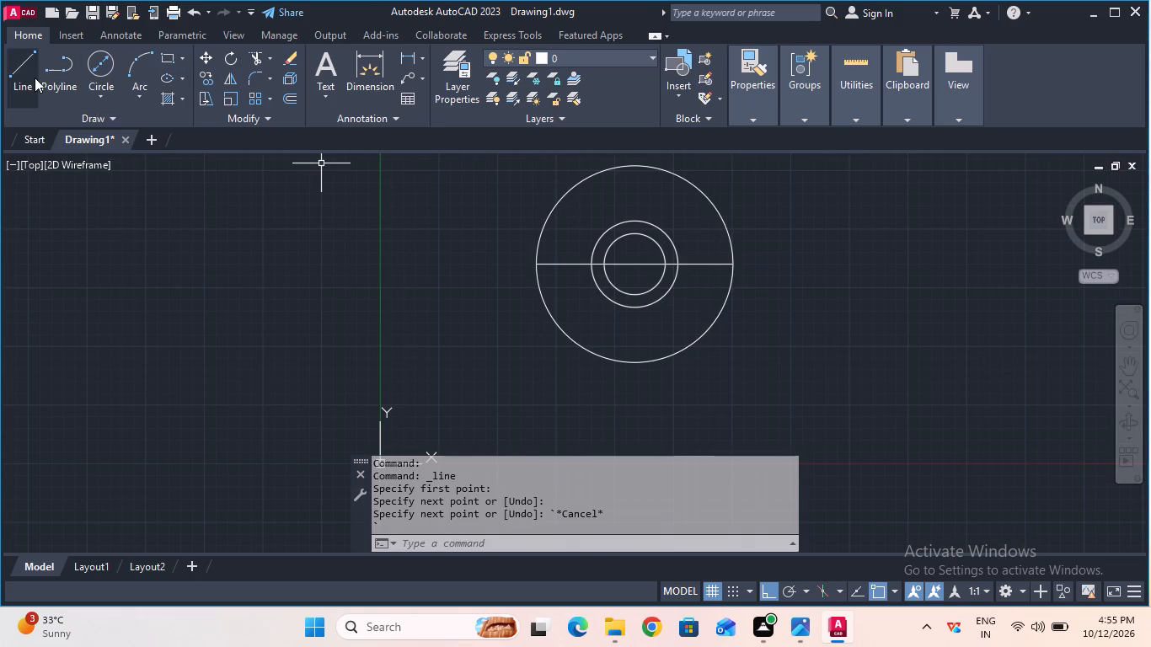
Draw a vertical centre line from the top quadrant to the bottom quadrant of the large circle.
{"action": "left_click", "coordinate": [35, 78]}
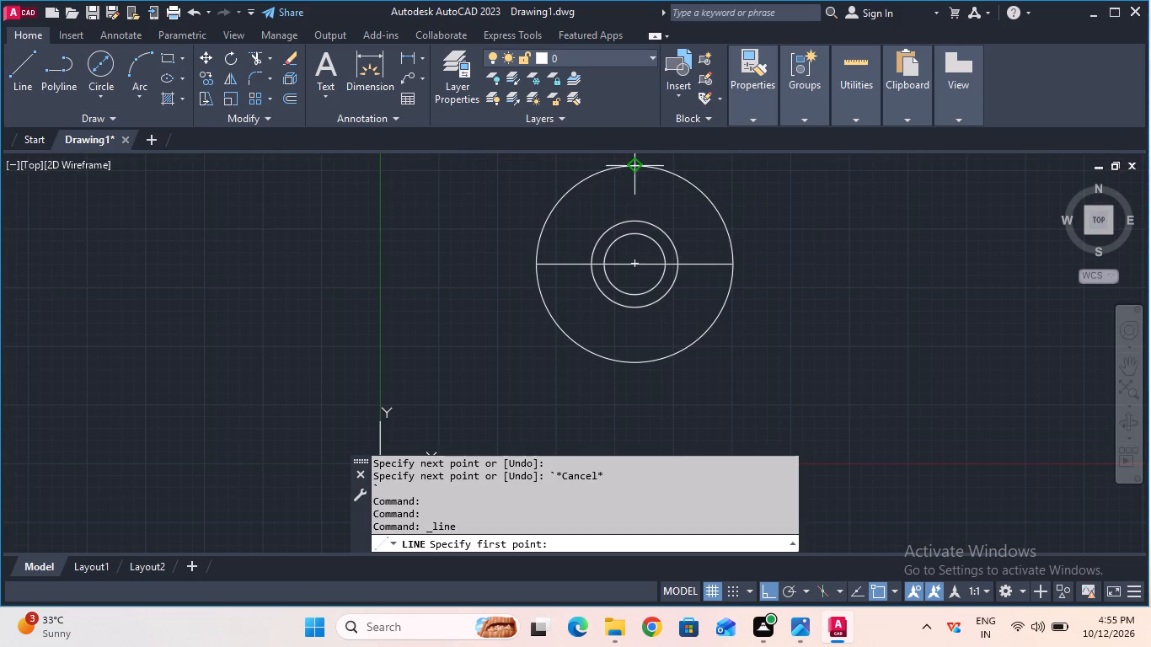
{"action": "left_click", "coordinate": [633, 166]}
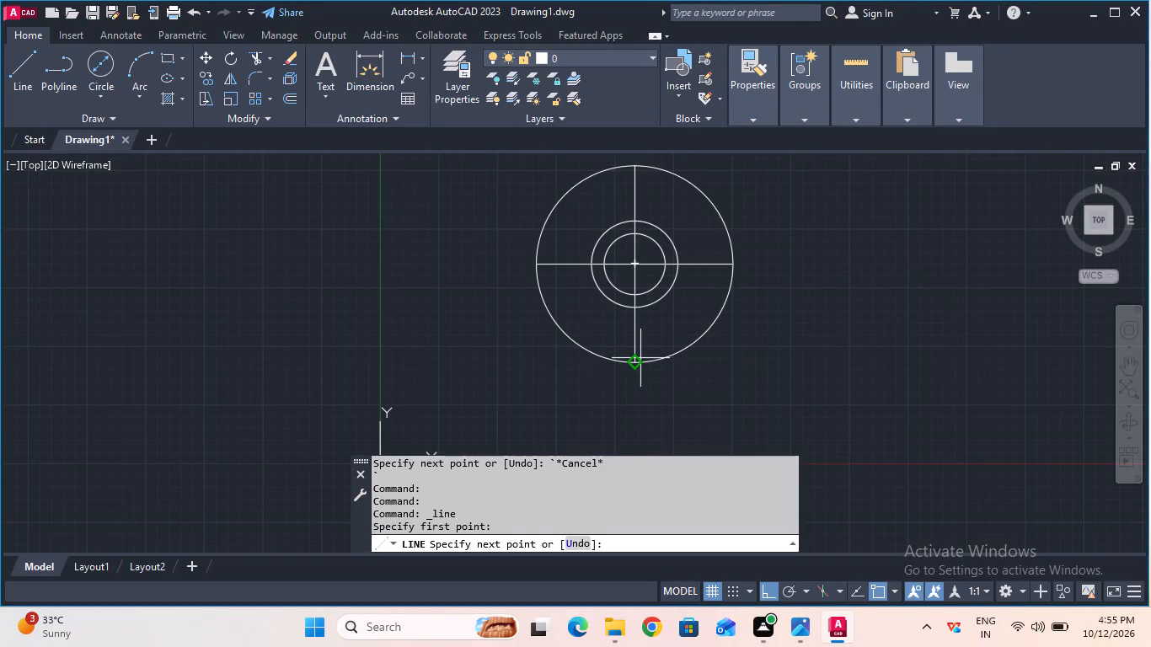
{"action": "left_click", "coordinate": [640, 366]}
{"action": "key", "text": "Escape"}
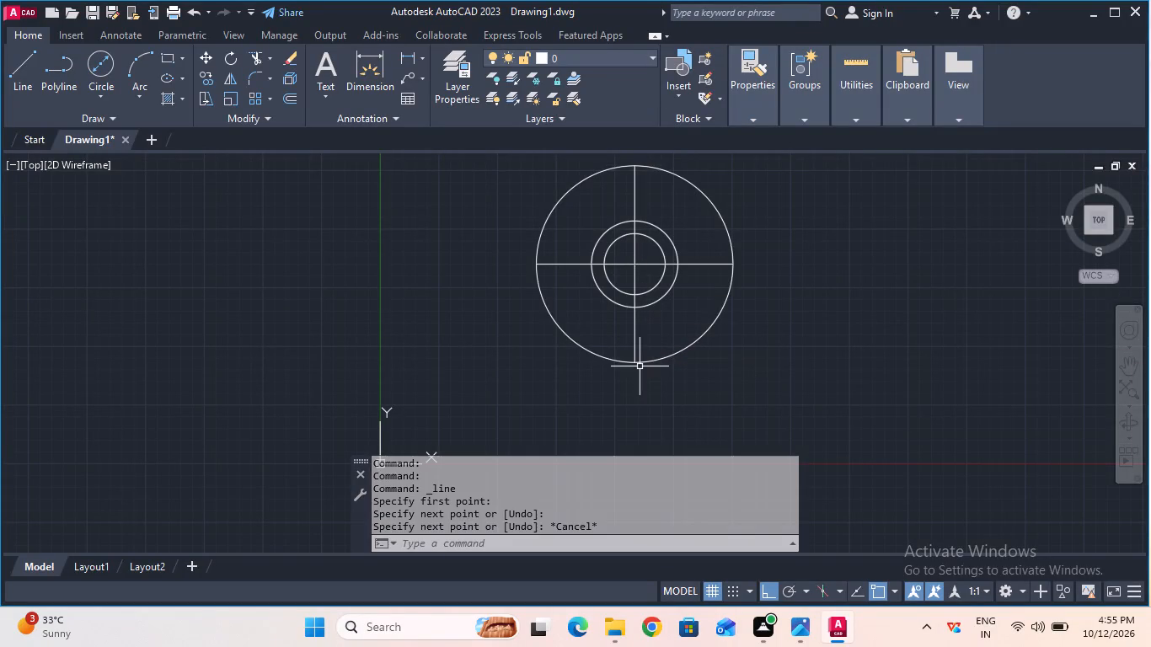
Offset the horizontal centre line 9 mm above and 9 mm below.
{"action": "scroll", "coordinate": [640, 366], "scroll_direction": "up", "scroll_amount": 1}
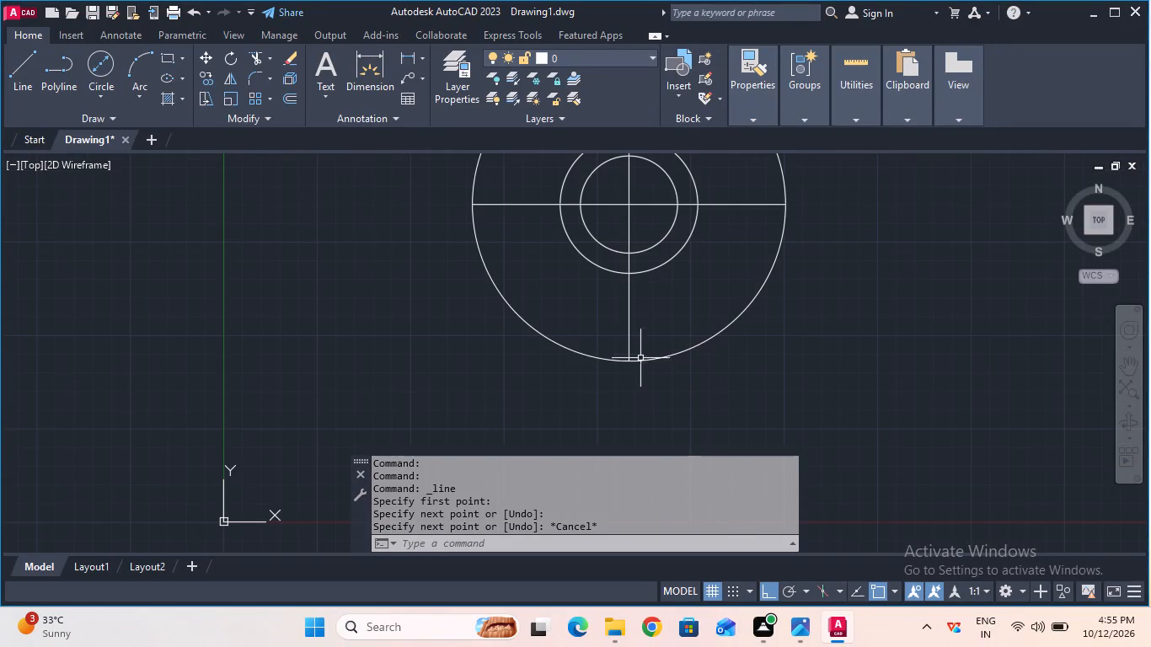
{"action": "middle_click_drag", "start_coordinate": [645, 318], "coordinate": [584, 456]}
{"action": "scroll", "coordinate": [592, 377], "scroll_direction": "up", "scroll_amount": 1}
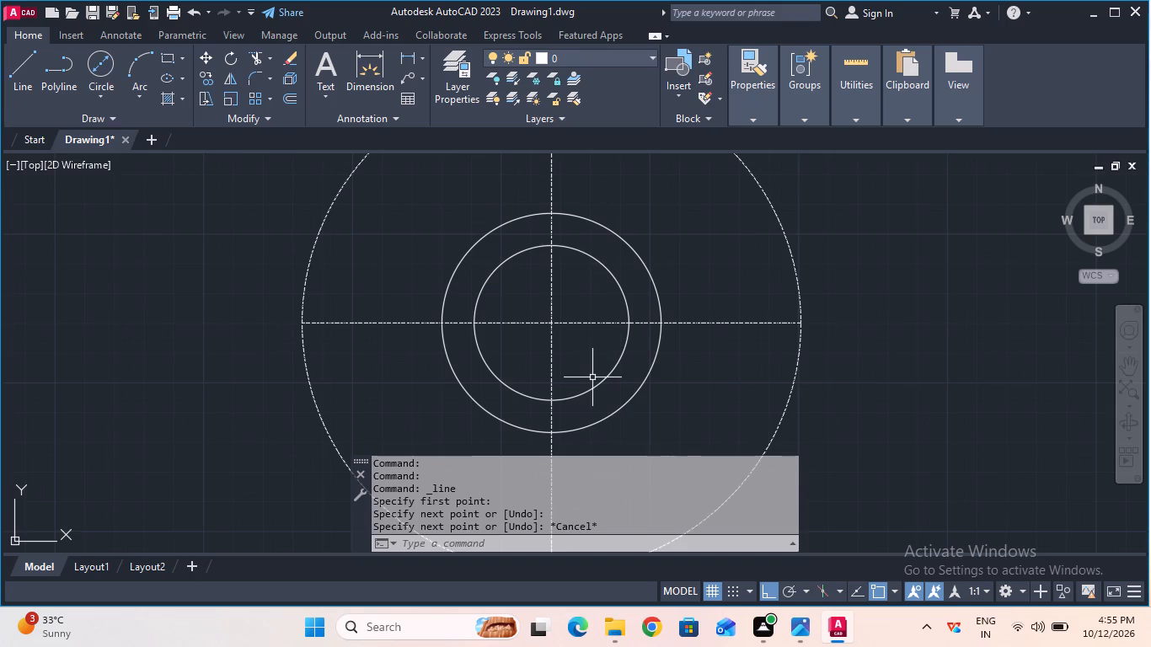
{"action": "scroll", "coordinate": [592, 377], "scroll_direction": "up", "scroll_amount": 1}
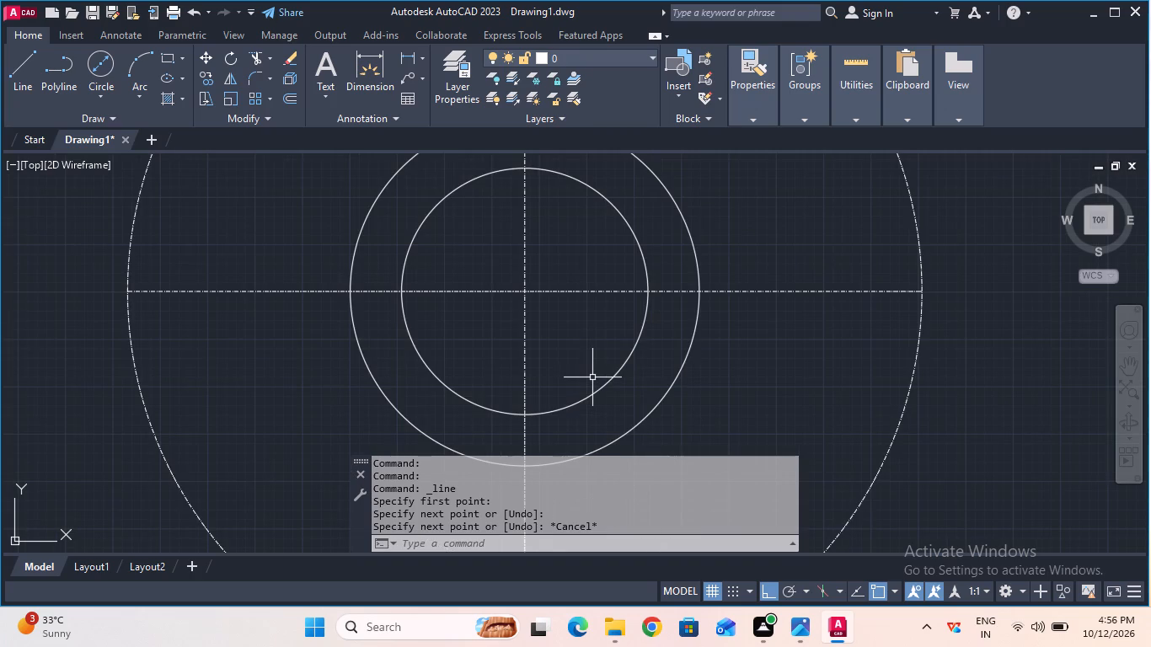
{"action": "left_click", "coordinate": [285, 94]}
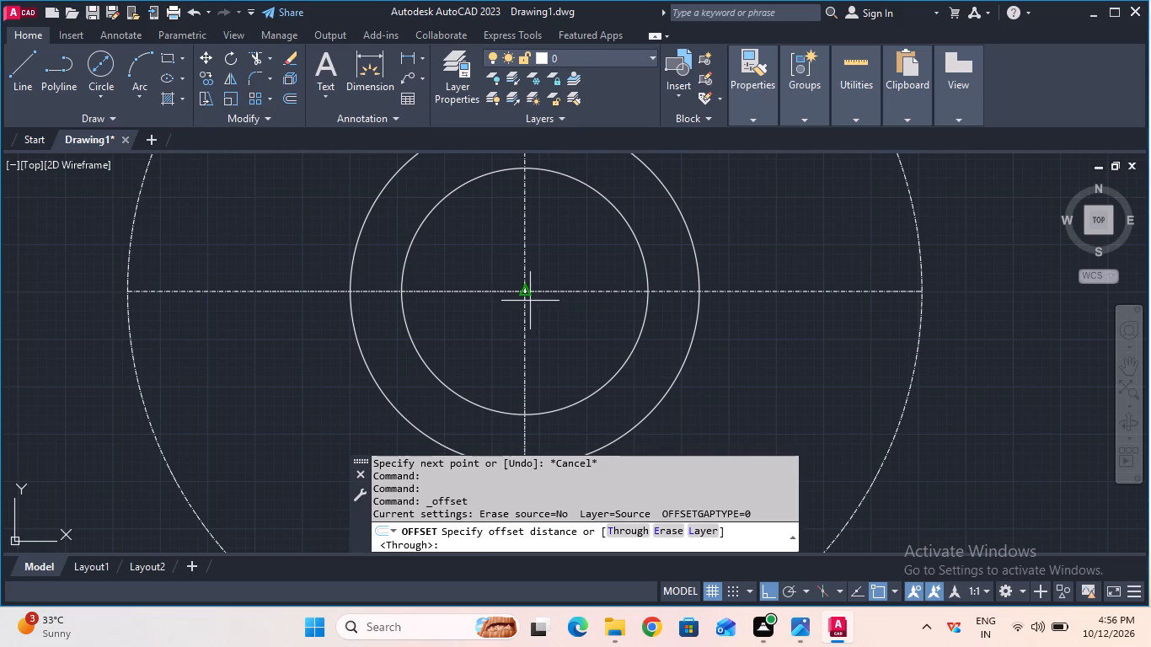
{"action": "left_click", "coordinate": [526, 295]}
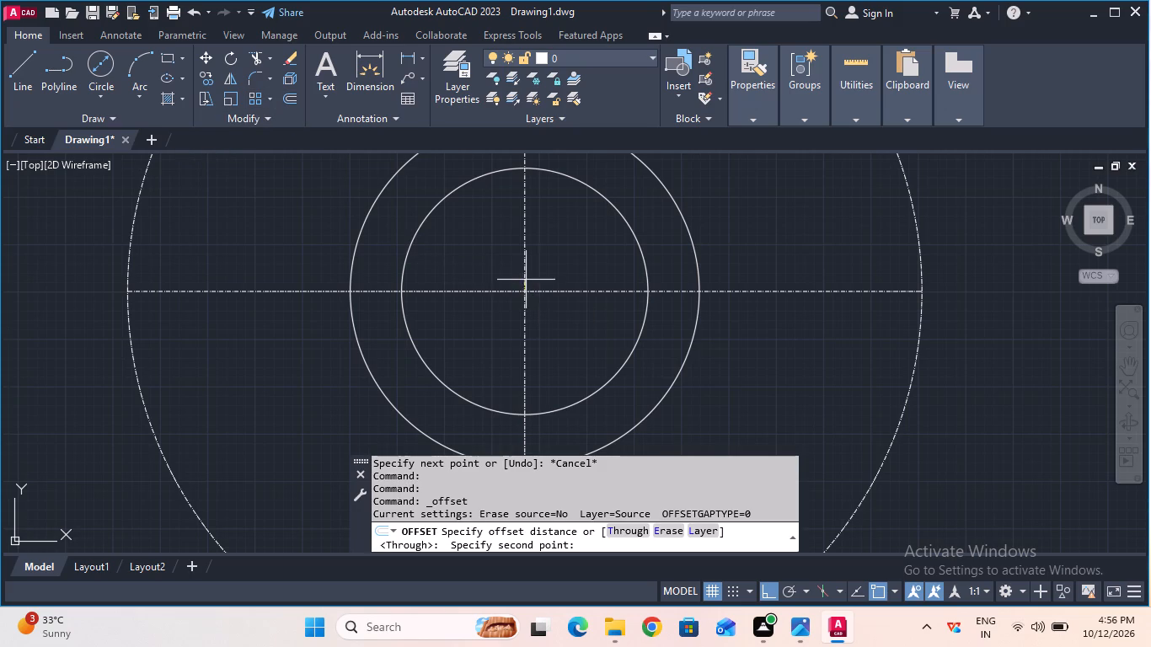
{"action": "key", "text": "9"}
{"action": "key", "text": "Return"}
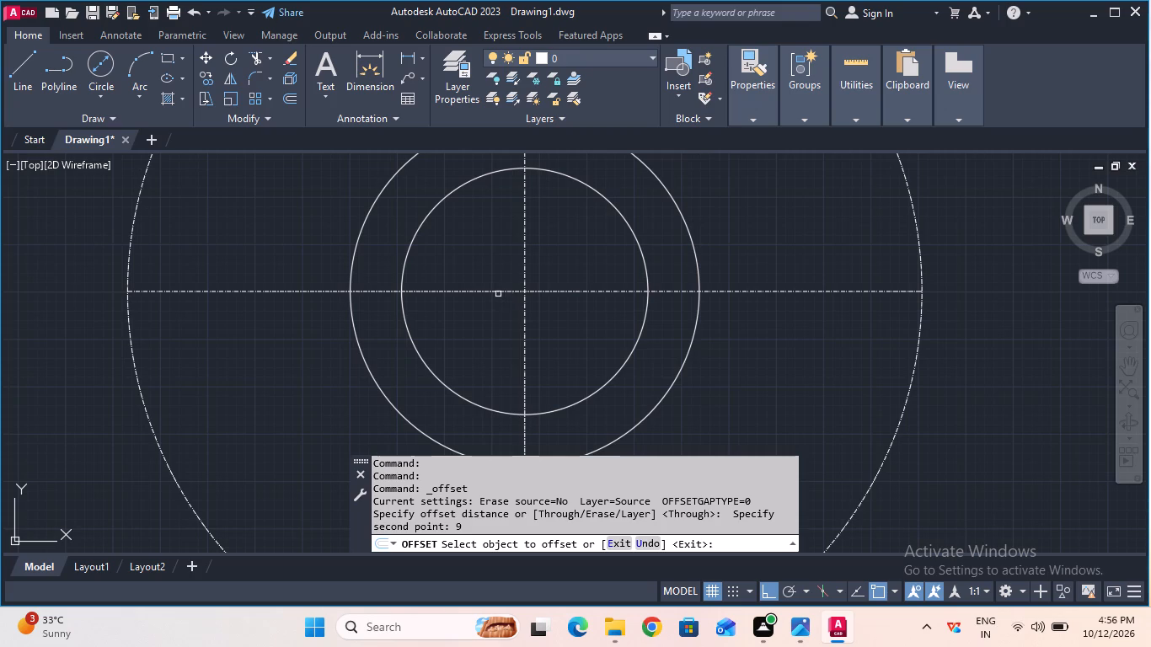
{"action": "left_click", "coordinate": [495, 291]}
{"action": "left_click", "coordinate": [495, 279]}
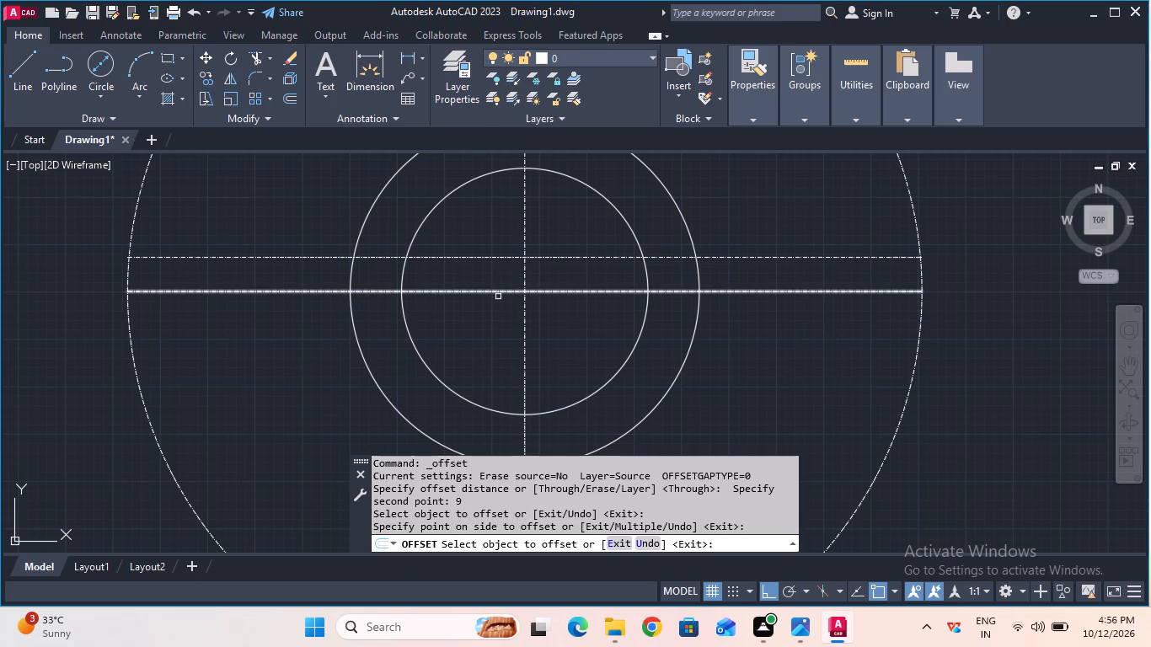
{"action": "left_click", "coordinate": [499, 290]}
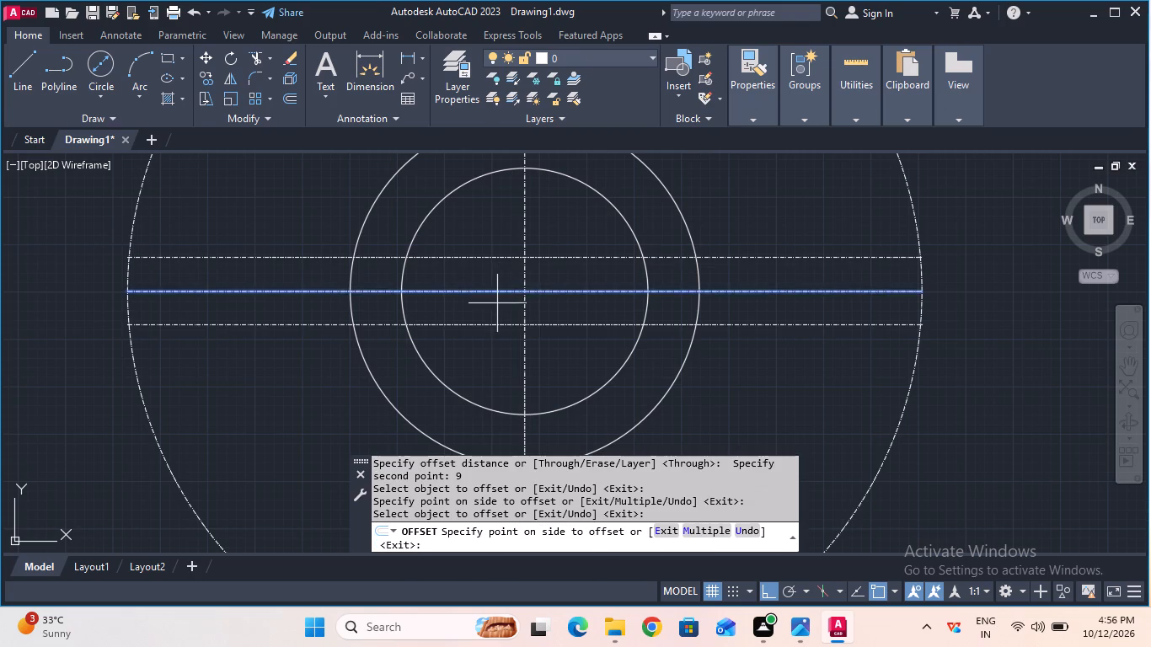
{"action": "left_click", "coordinate": [497, 303]}
{"action": "key", "text": "Escape"}
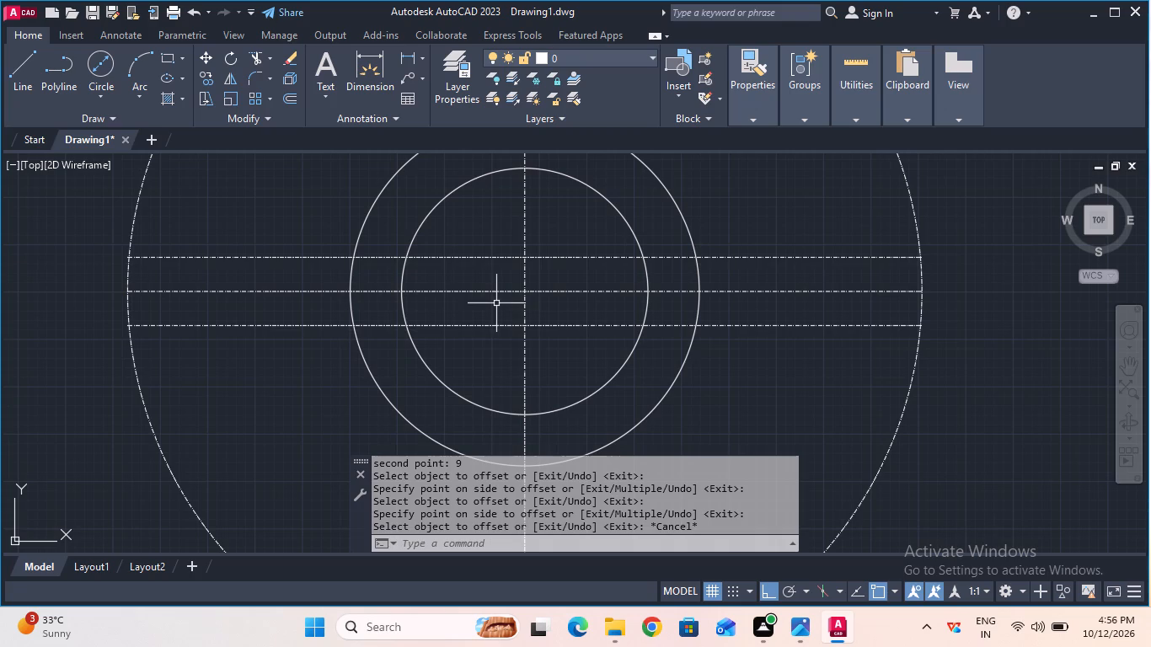
Left of the vertical centre line, trim both offset lines outside the 92.08 mm circle and inside the 65 mm circle.
{"action": "left_click", "coordinate": [254, 57]}
{"action": "left_click_drag", "start_coordinate": [276, 230], "coordinate": [285, 259]}
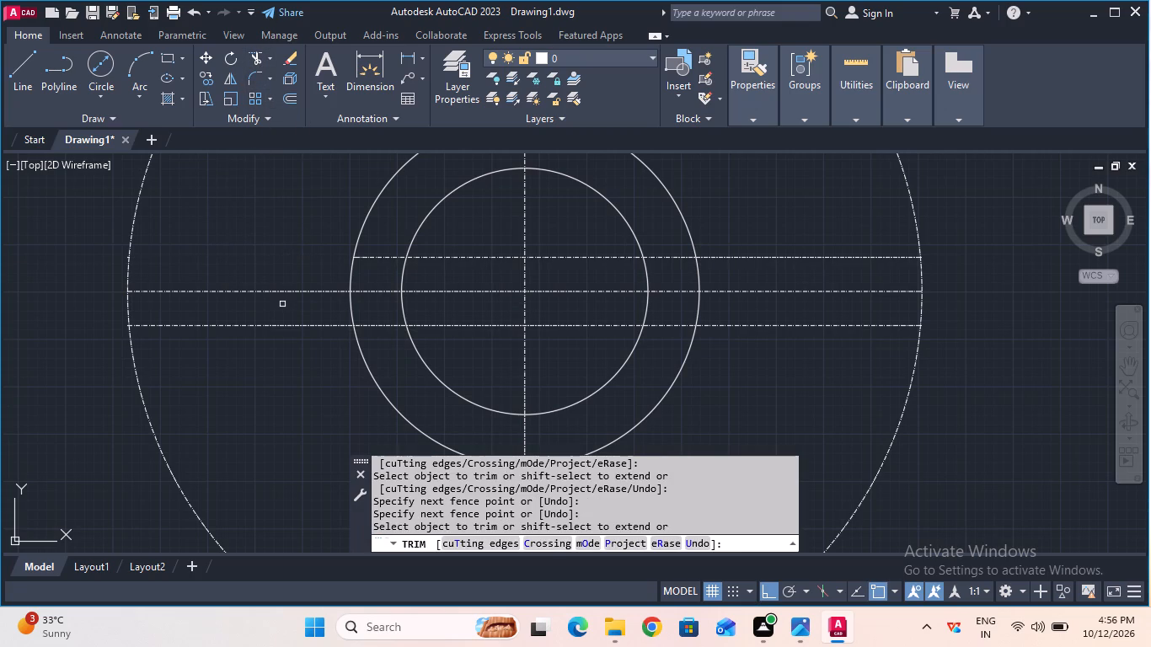
{"action": "left_click_drag", "start_coordinate": [282, 304], "coordinate": [287, 334]}
{"action": "key", "text": "Escape"}
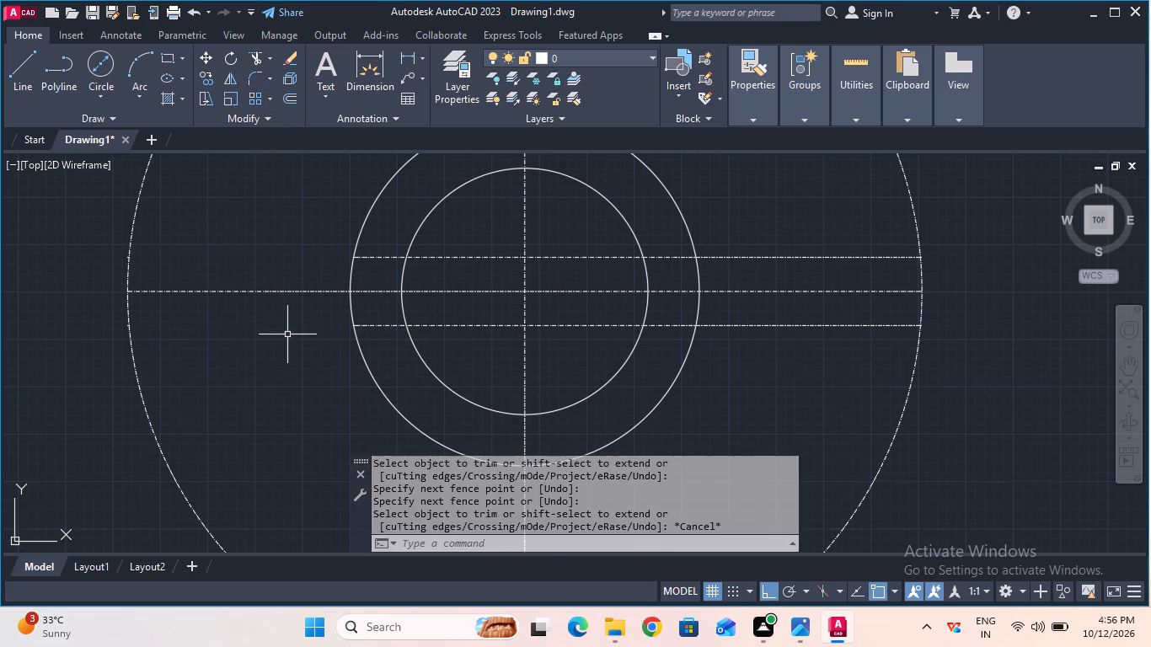
{"action": "left_click", "coordinate": [259, 61]}
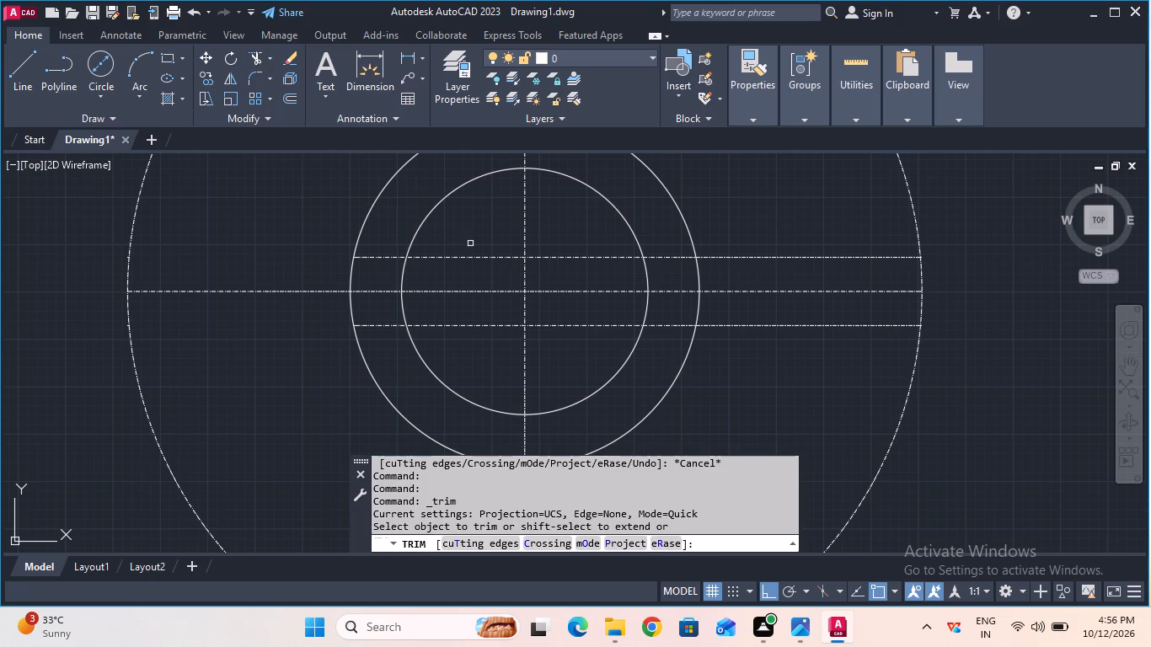
{"action": "left_click_drag", "start_coordinate": [474, 246], "coordinate": [475, 270]}
{"action": "left_click_drag", "start_coordinate": [473, 317], "coordinate": [474, 340]}
{"action": "key", "text": "grave"}
{"action": "key", "text": "Escape"}
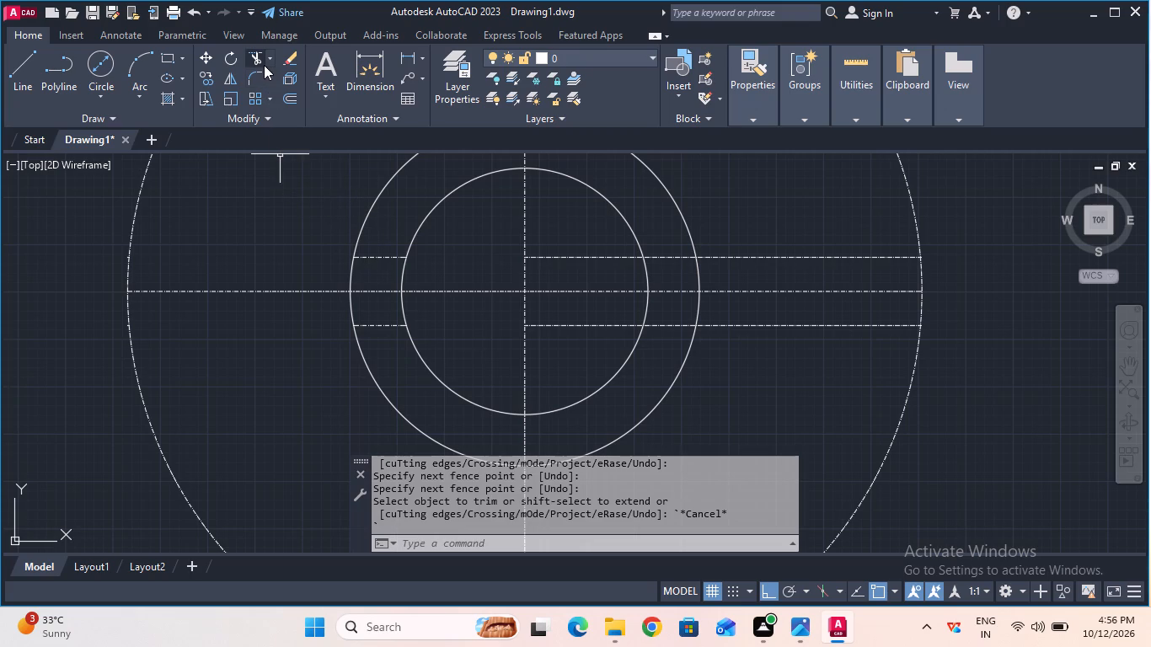
Erase the remaining upper and lower offset line segments to the right of the vertical centre line.
{"action": "left_click", "coordinate": [292, 56]}
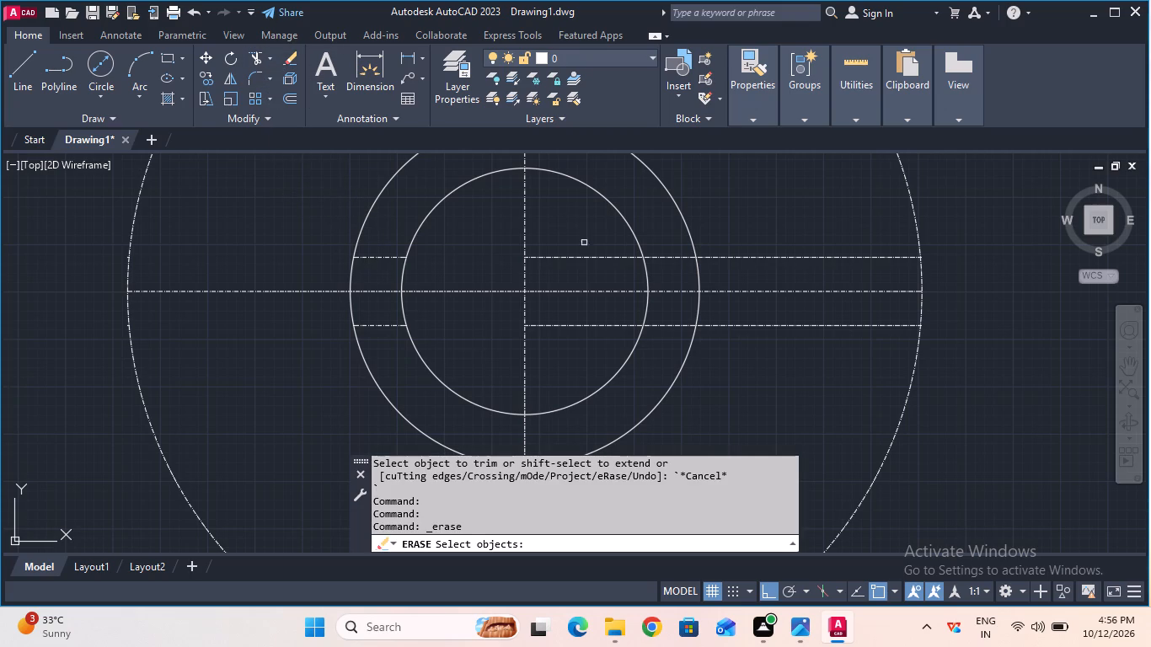
{"action": "left_click", "coordinate": [595, 255]}
{"action": "key", "text": "Return"}
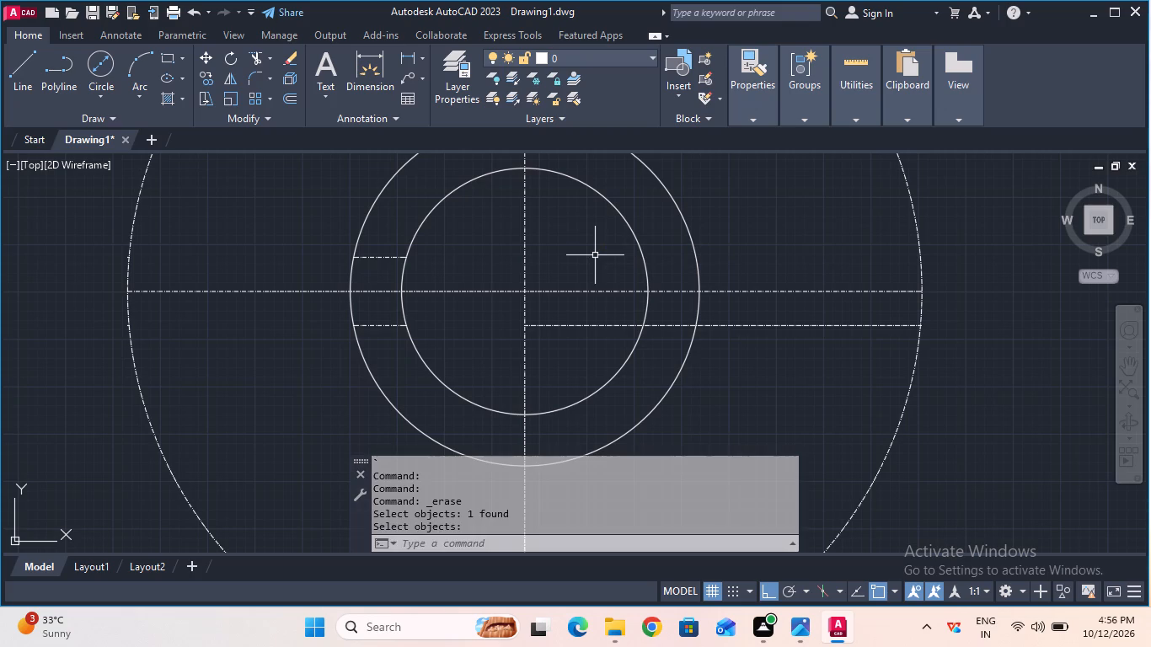
{"action": "left_click", "coordinate": [290, 59]}
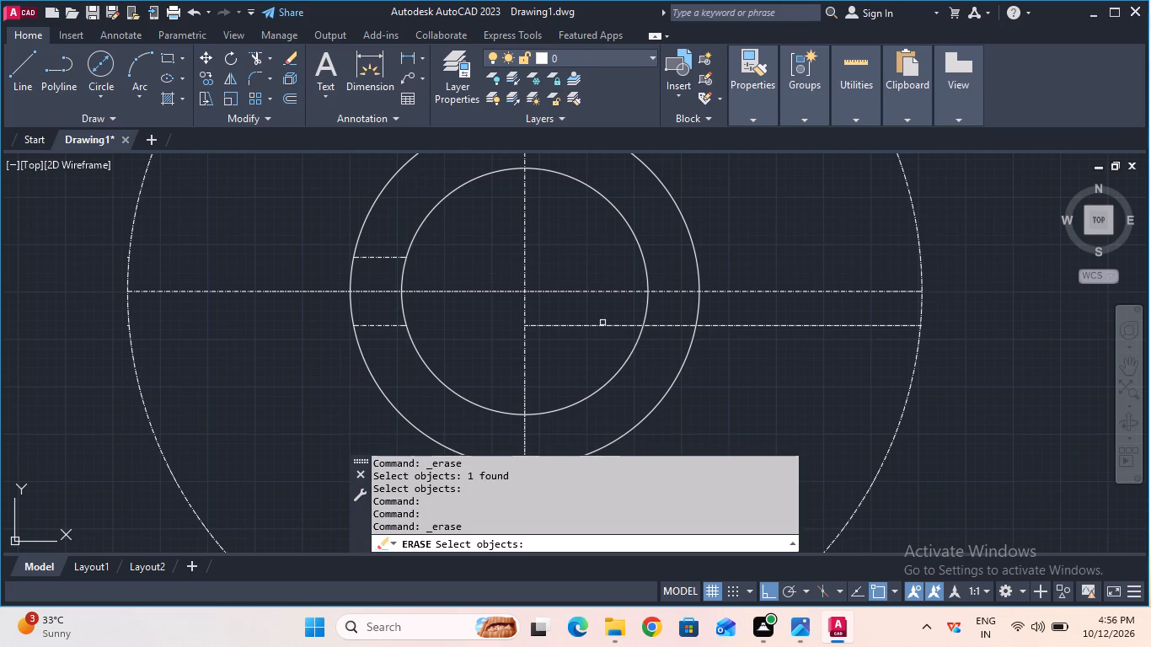
{"action": "left_click", "coordinate": [602, 327]}
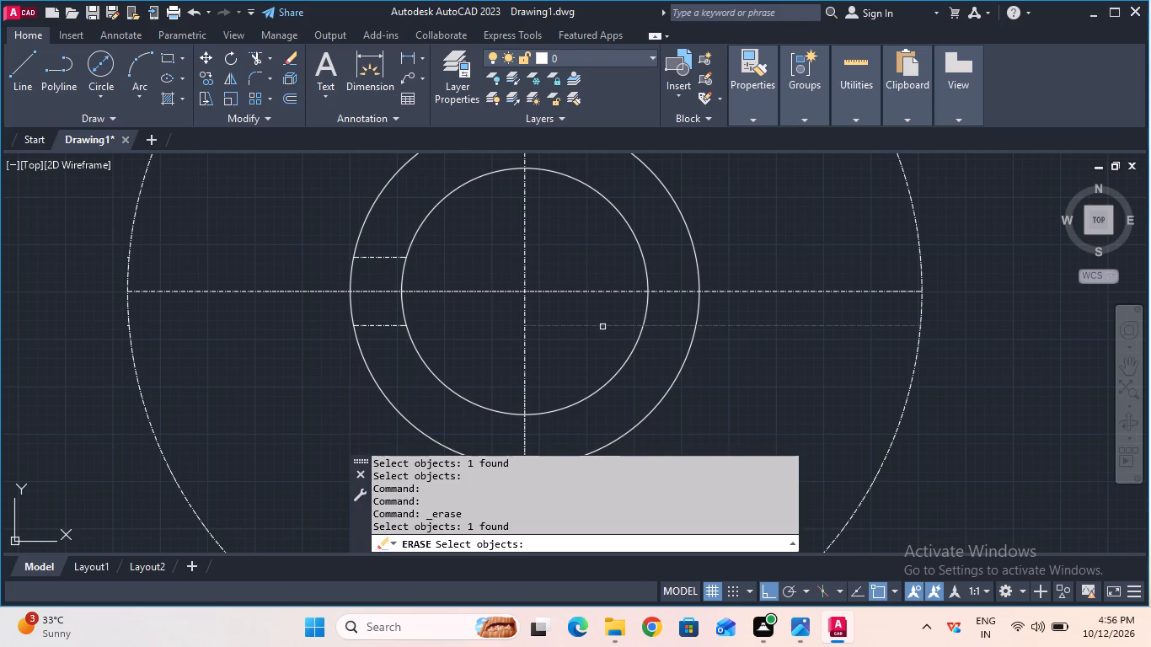
{"action": "key", "text": "Return"}
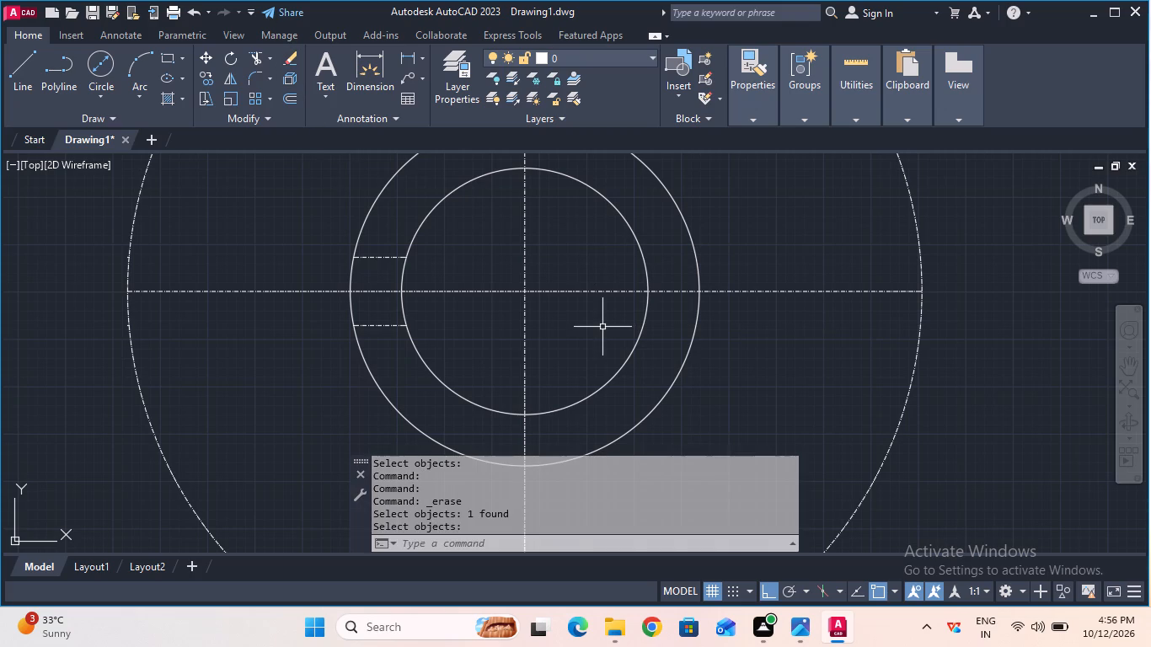
Measure the length of the short upper offset line between the two inner circles.
{"action": "scroll", "coordinate": [602, 327], "scroll_direction": "up", "scroll_amount": 1}
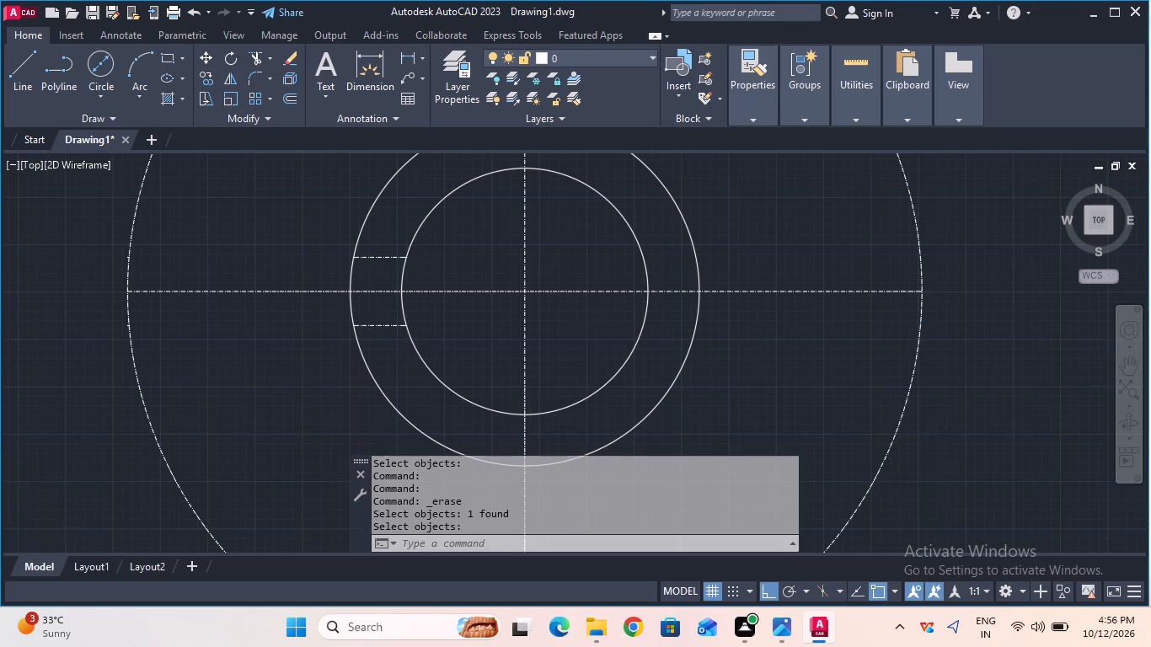
{"action": "scroll", "coordinate": [271, 252], "scroll_direction": "down", "scroll_amount": 1}
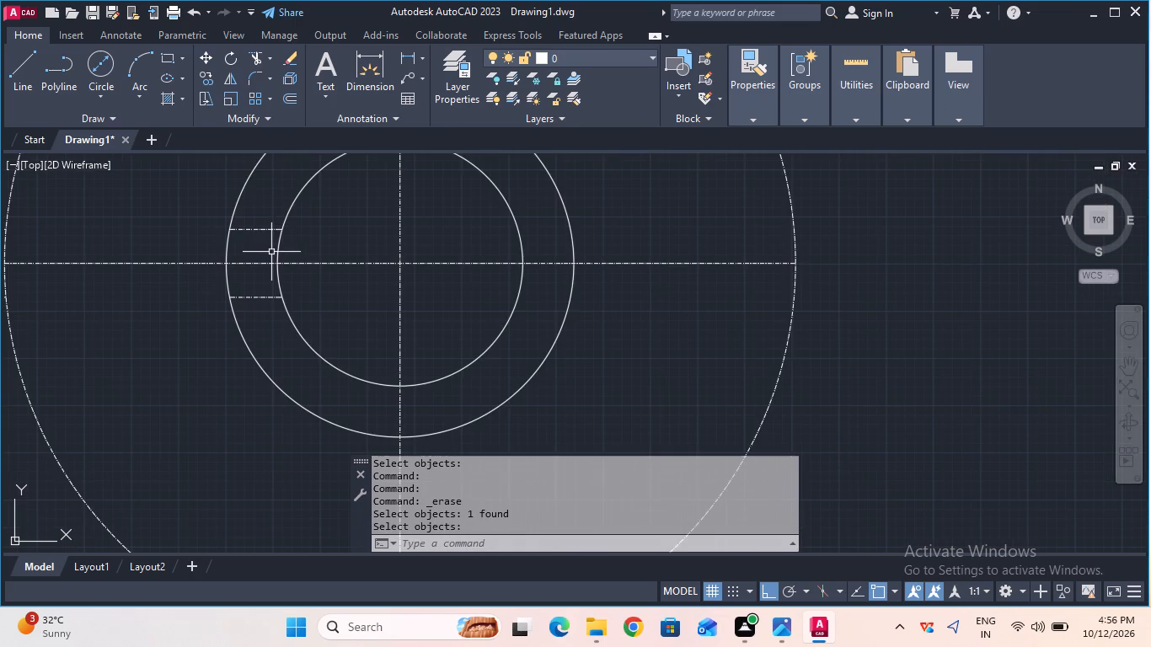
{"action": "left_click", "coordinate": [403, 54]}
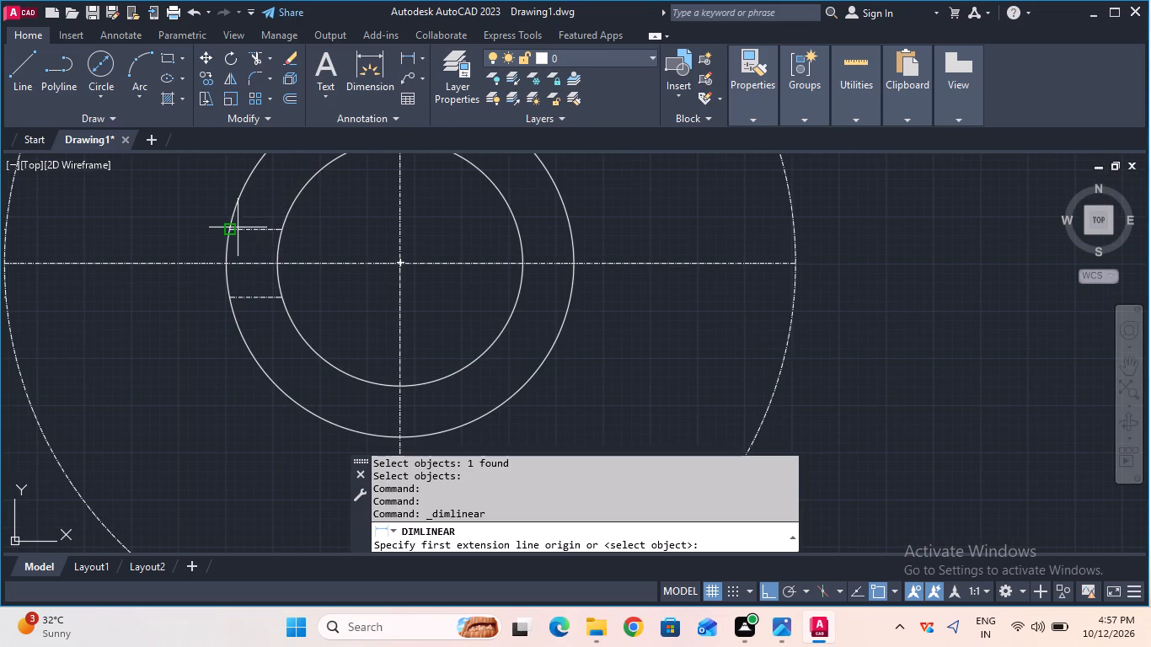
{"action": "left_click", "coordinate": [233, 229]}
{"action": "left_click", "coordinate": [281, 233]}
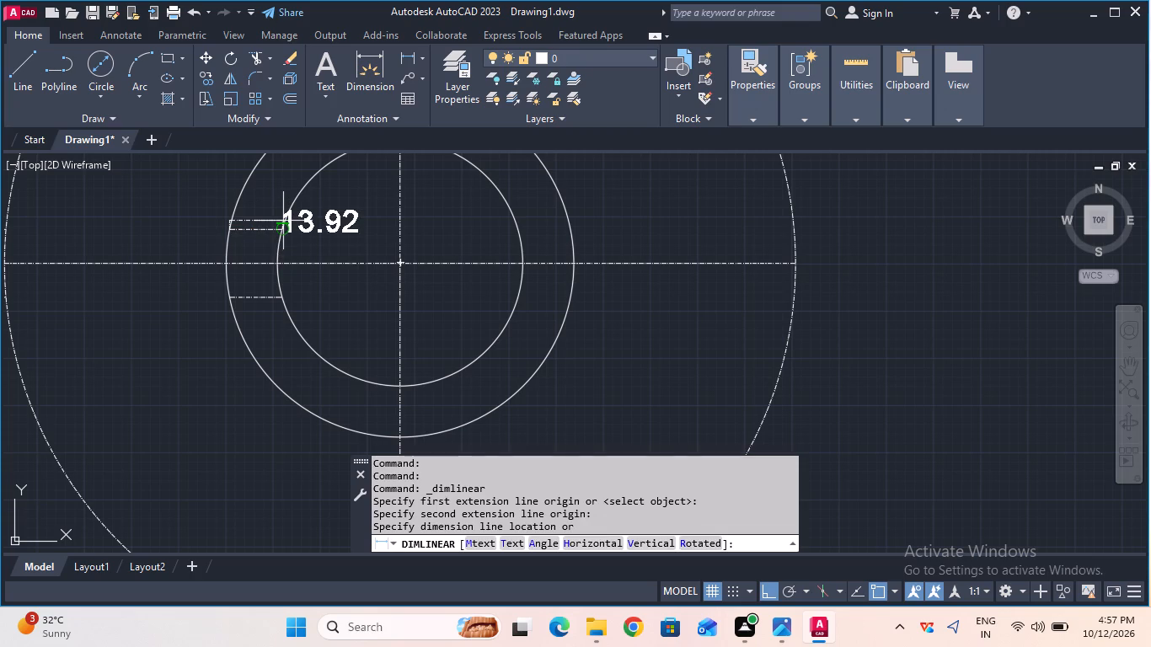
{"action": "key", "text": "Escape"}
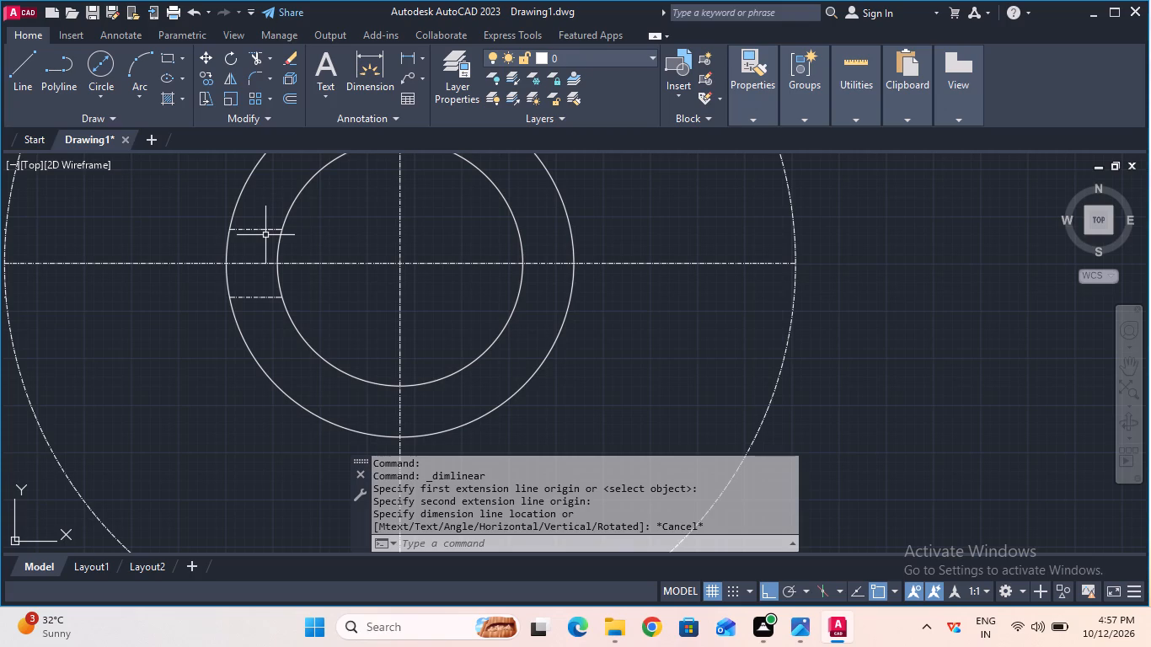
Measure the innermost circle's diameter along the horizontal centre line, and its radius from the common centre.
{"action": "left_click", "coordinate": [409, 64]}
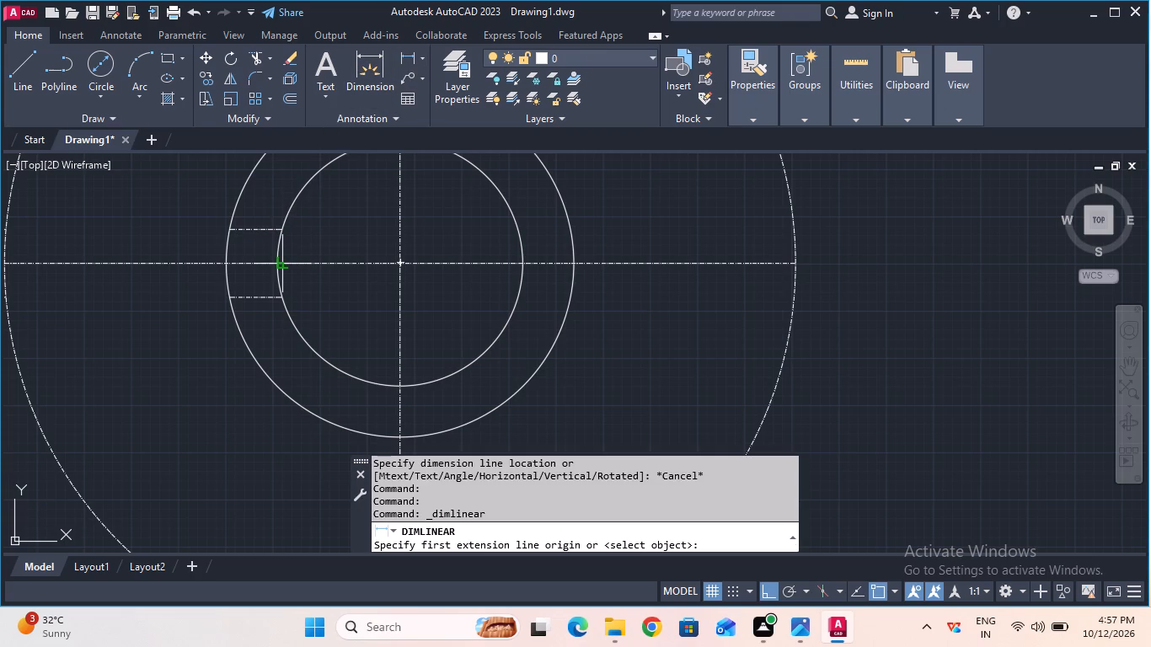
{"action": "left_click", "coordinate": [279, 263]}
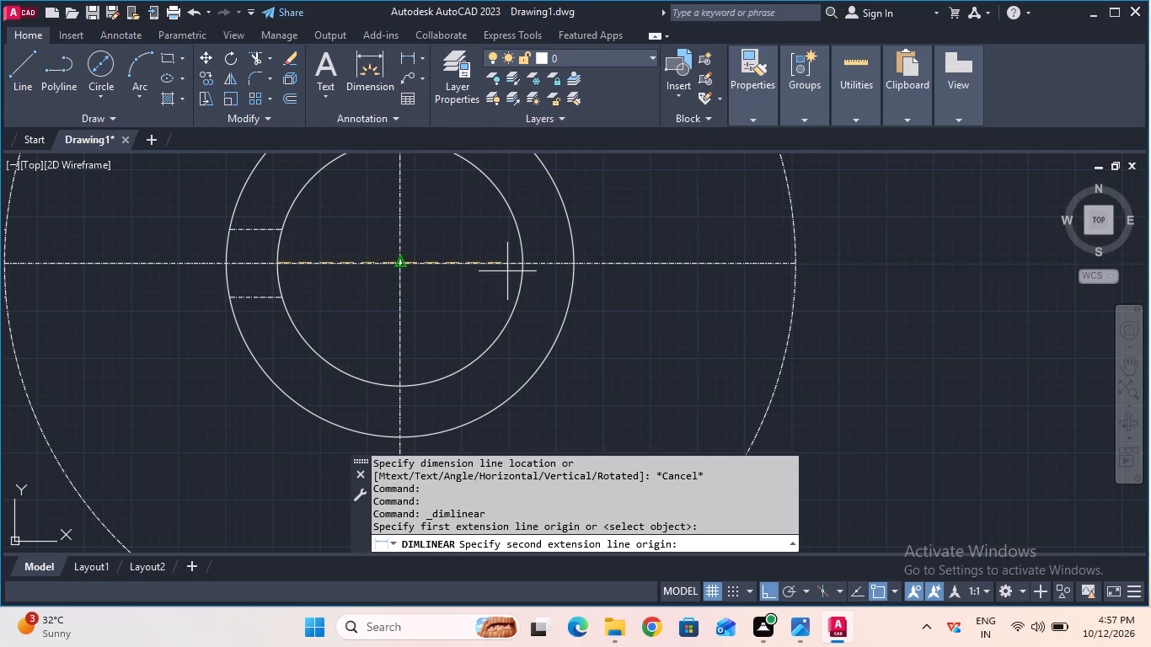
{"action": "left_click", "coordinate": [530, 267]}
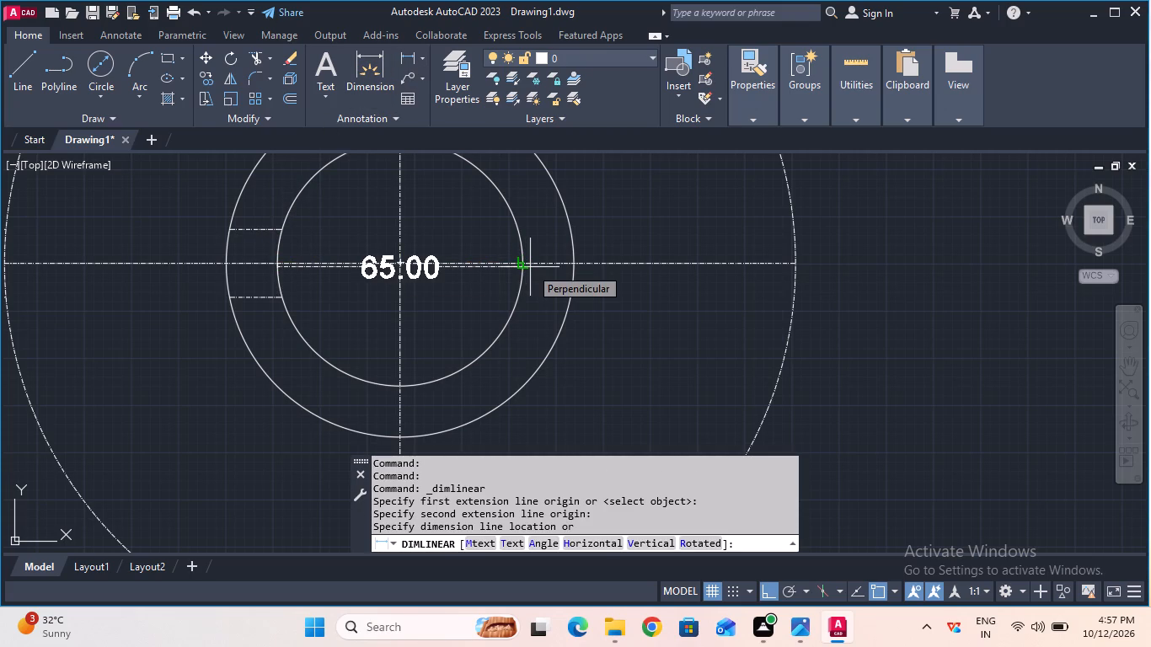
{"action": "key", "text": "Escape"}
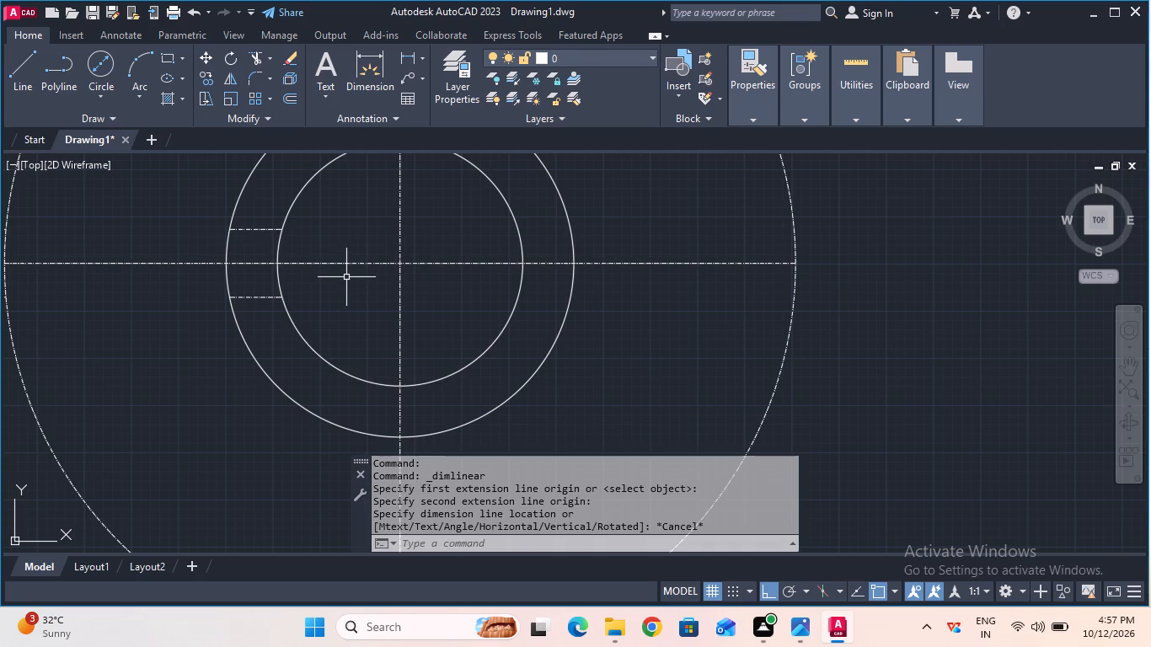
{"action": "left_click", "coordinate": [409, 59]}
{"action": "left_click", "coordinate": [399, 259]}
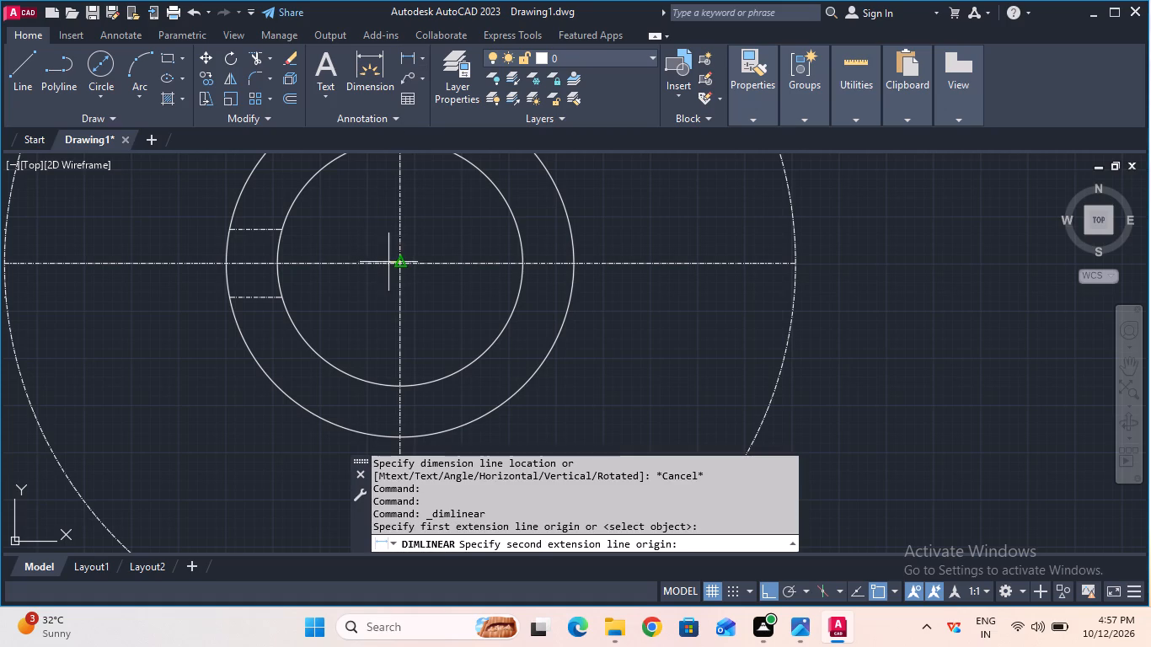
{"action": "left_click", "coordinate": [276, 259]}
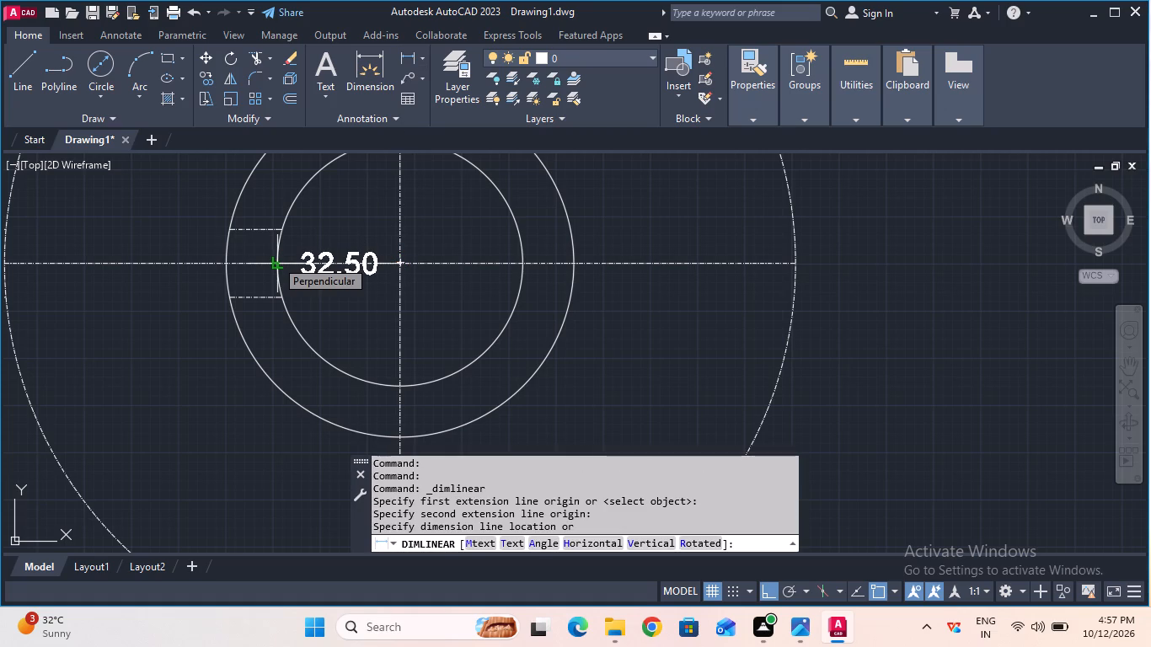
{"action": "key", "text": "Escape"}
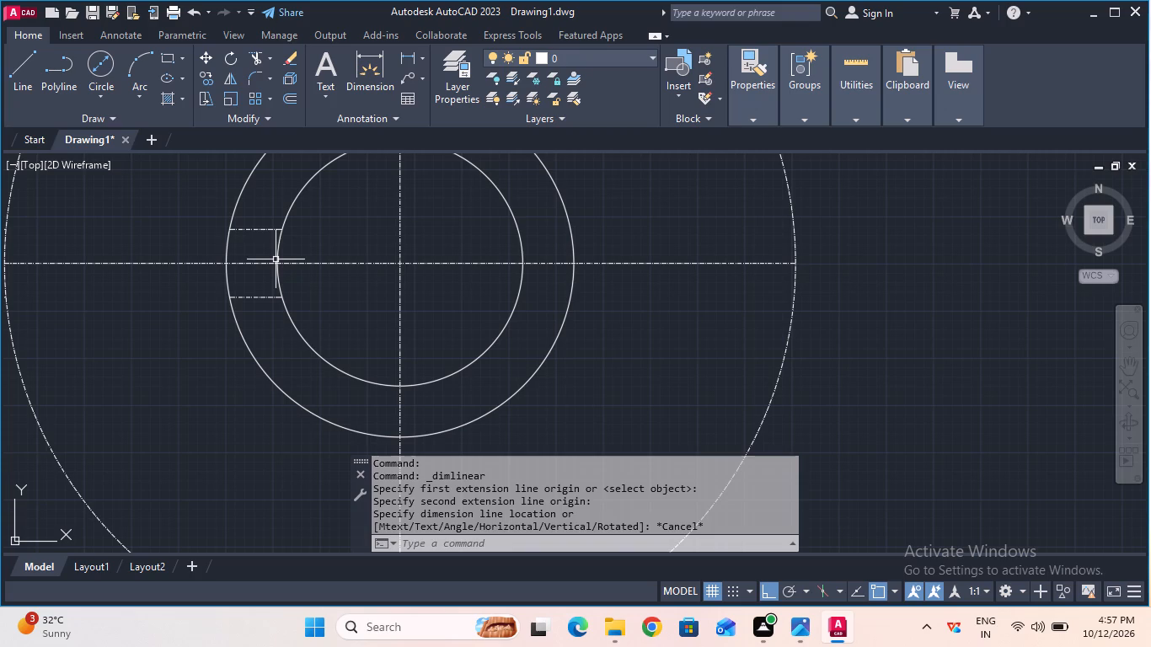
Draw a vertical line joining the outer left ends of the two short offset lines.
{"action": "scroll", "coordinate": [276, 259], "scroll_direction": "down", "scroll_amount": 1}
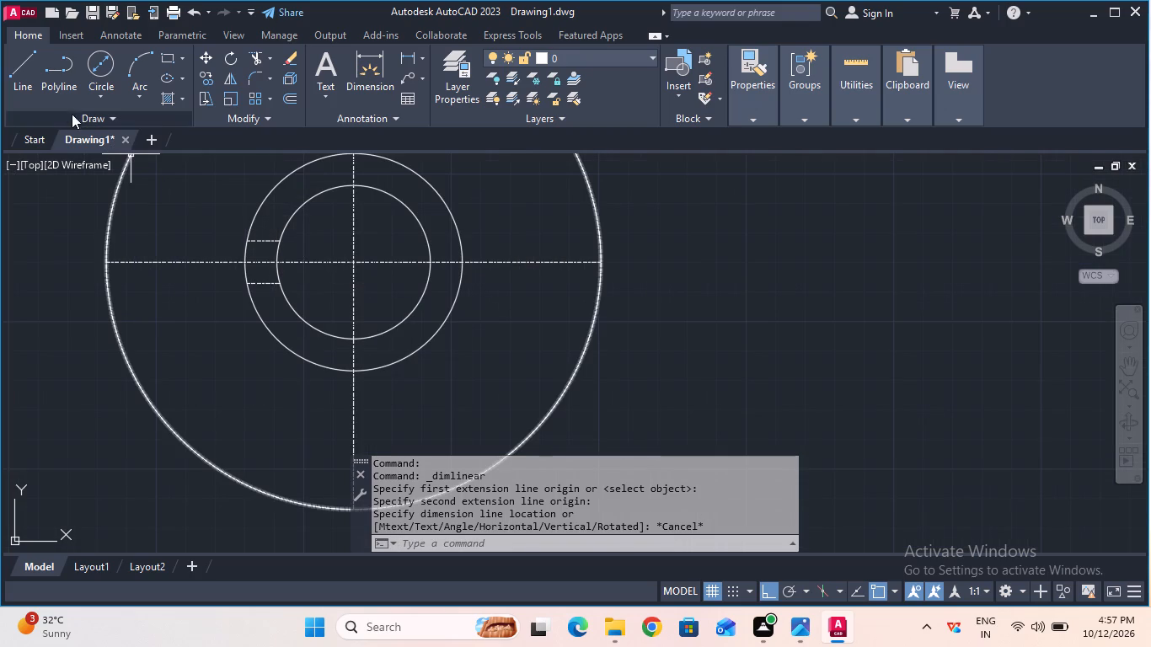
{"action": "left_click", "coordinate": [13, 76]}
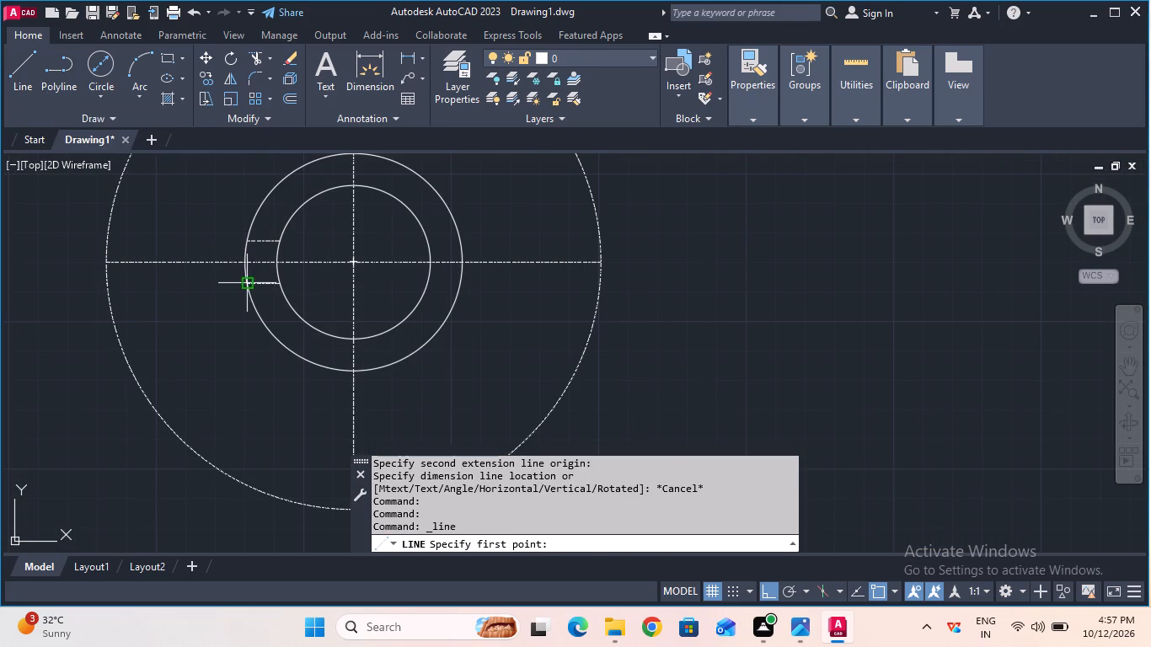
{"action": "left_click", "coordinate": [249, 288]}
{"action": "left_click", "coordinate": [250, 246]}
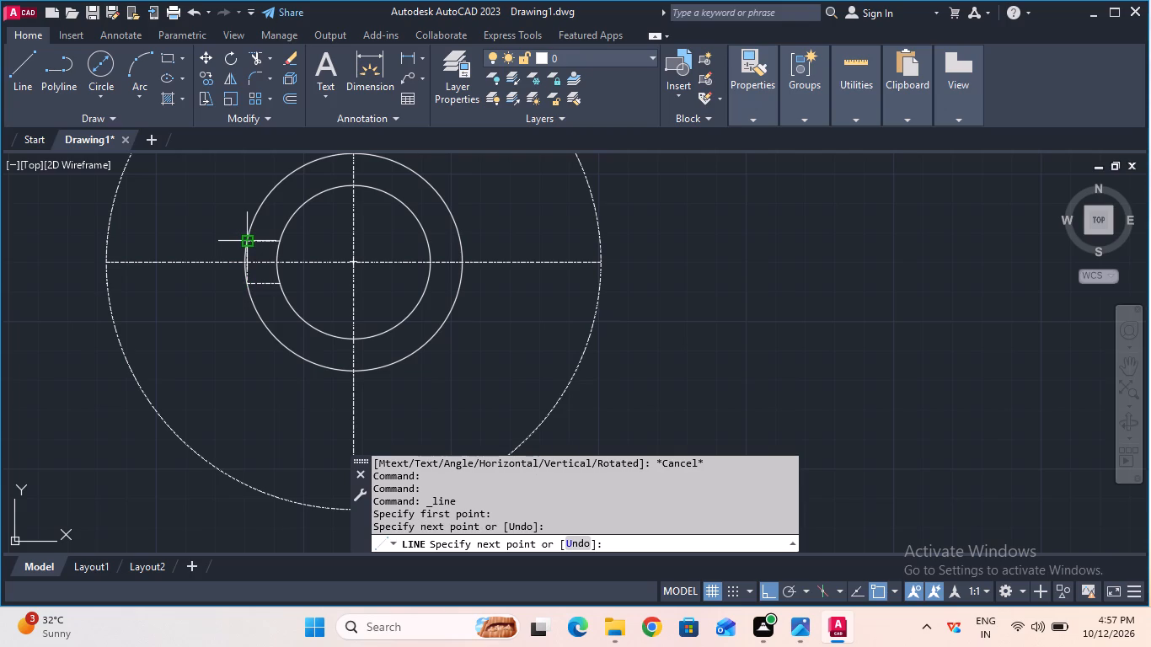
{"action": "scroll", "coordinate": [250, 246], "scroll_direction": "up", "scroll_amount": 2}
{"action": "key", "text": "Escape"}
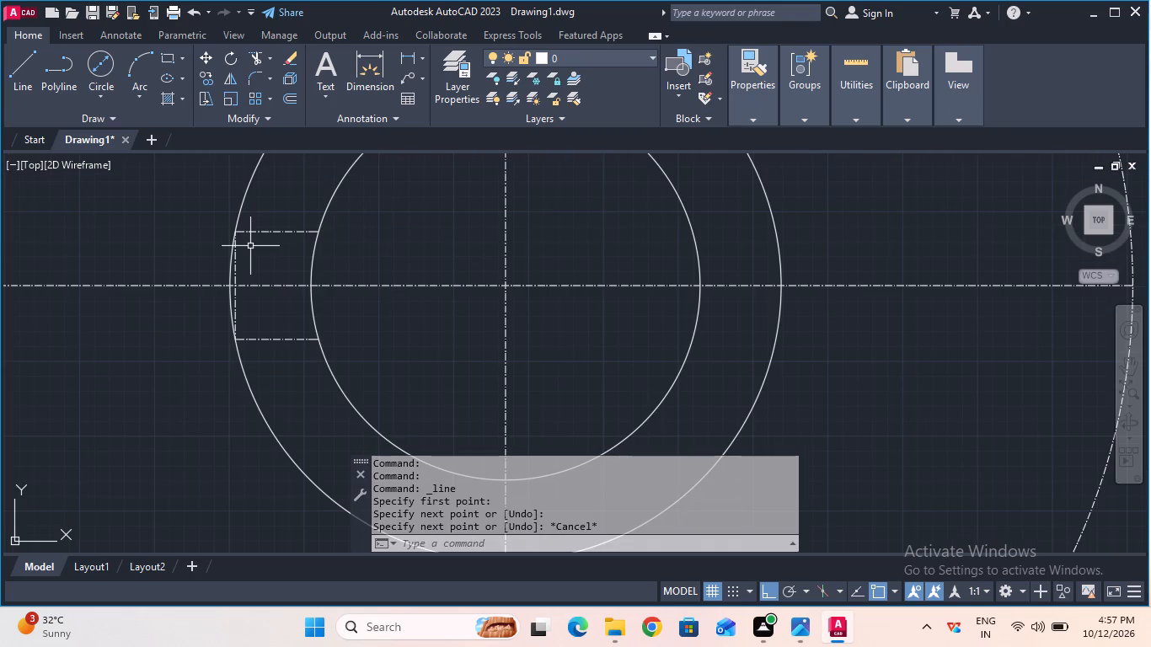
Measure the length of the slot's short upper line between the two inner circles.
{"action": "left_click", "coordinate": [408, 67]}
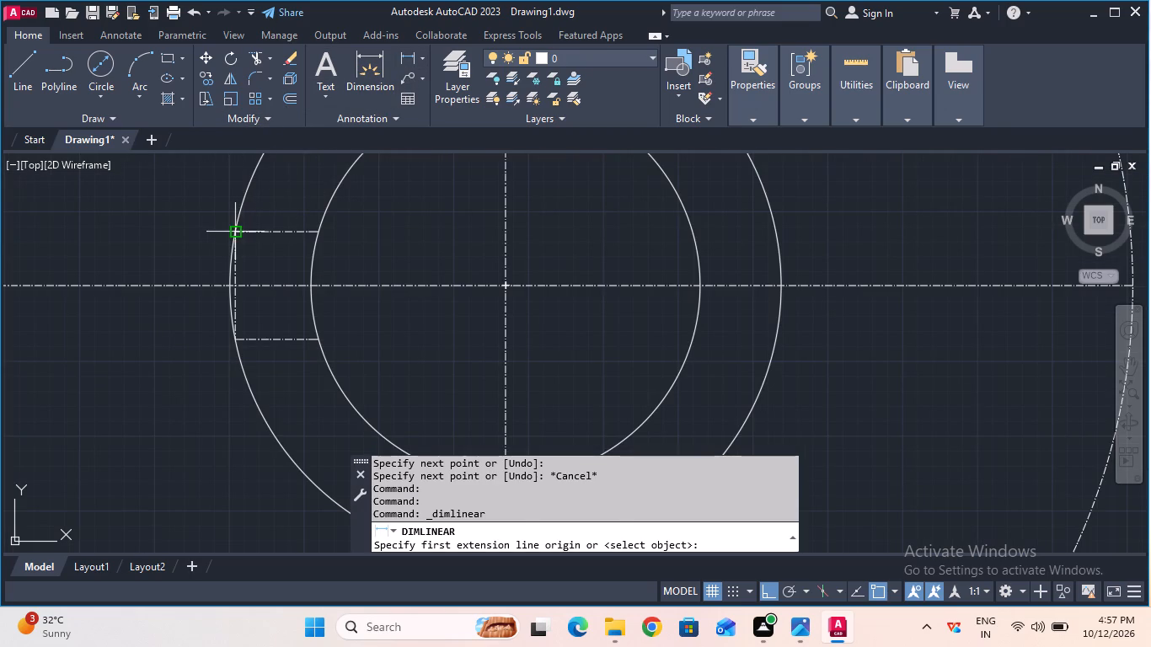
{"action": "left_click", "coordinate": [239, 230]}
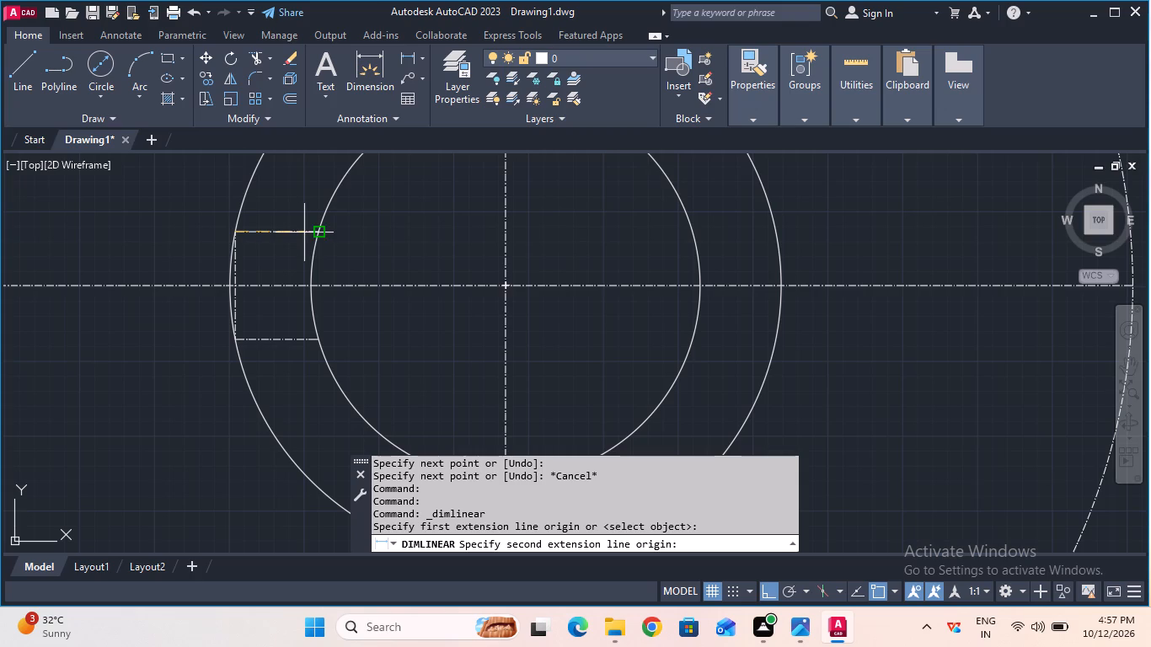
{"action": "left_click", "coordinate": [304, 233]}
{"action": "key", "text": "Escape"}
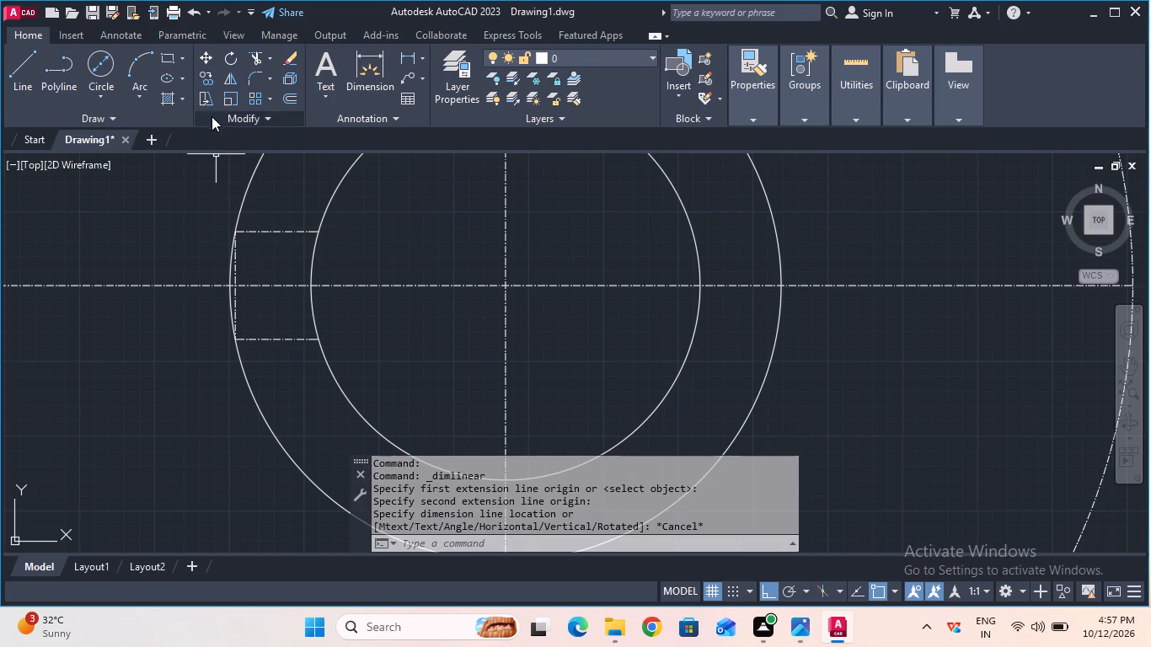
Offset the slot's outer vertical line 10 mm inward, toward the innermost circle.
{"action": "left_click", "coordinate": [287, 94]}
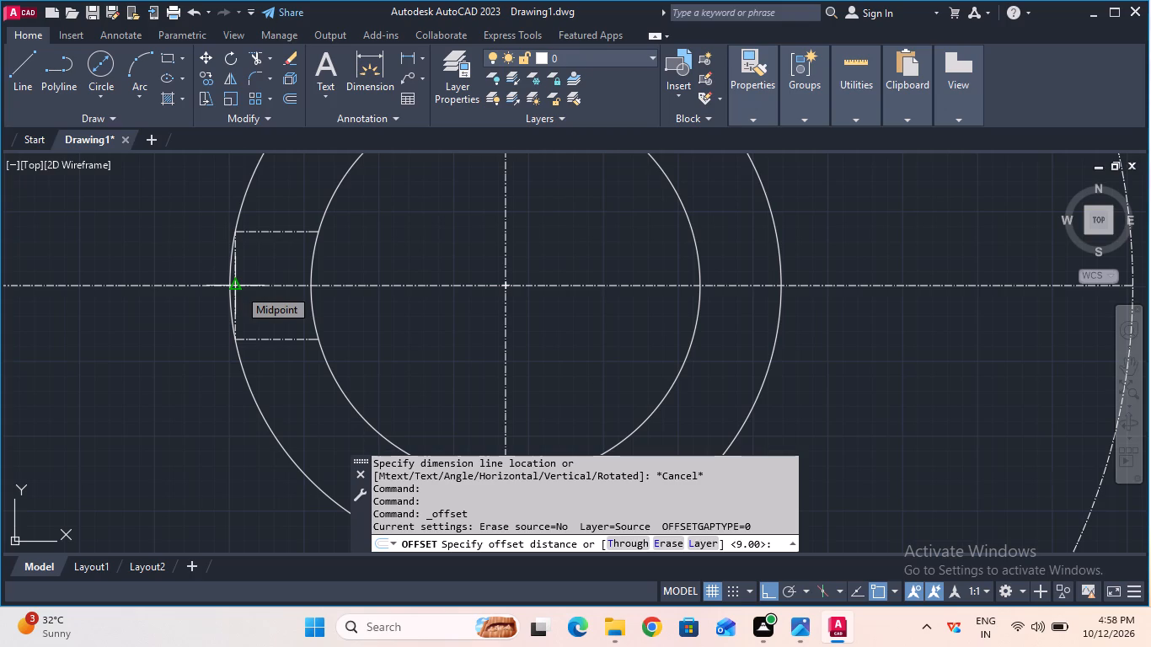
{"action": "left_click", "coordinate": [238, 288]}
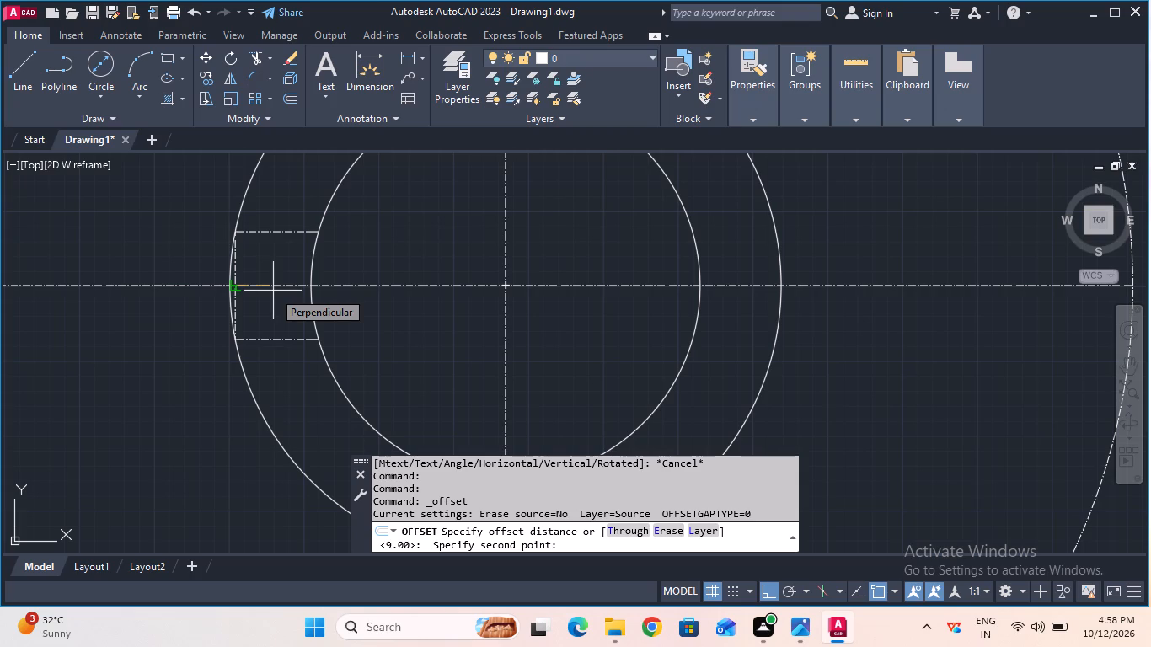
{"action": "type", "text": "10"}
{"action": "key", "text": "Return"}
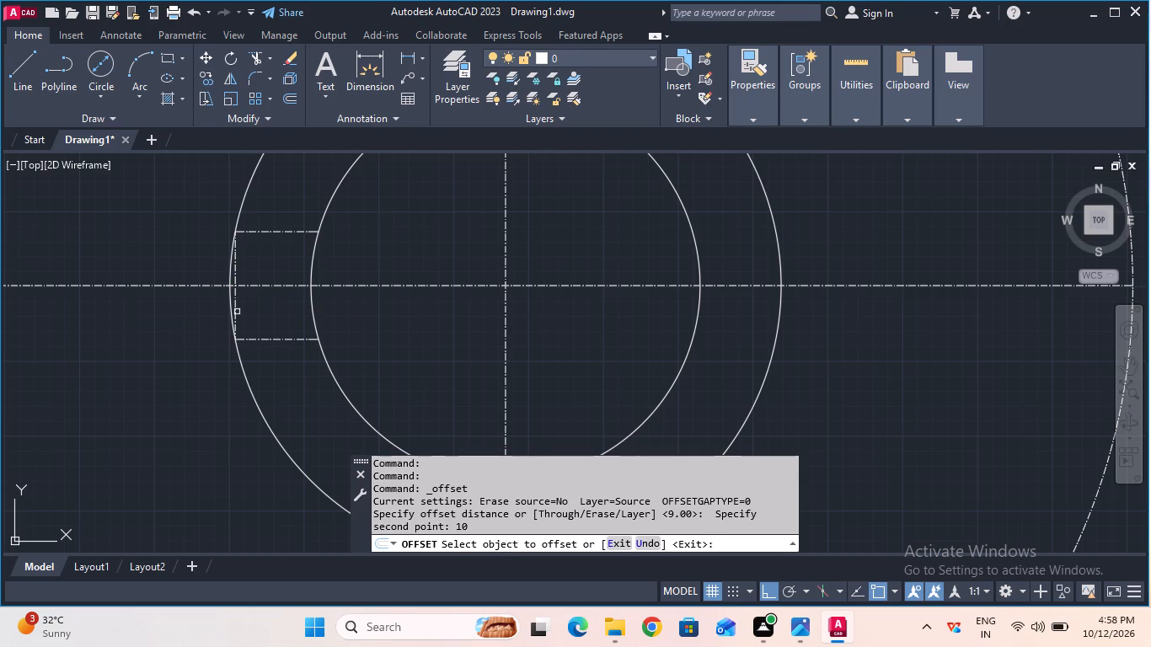
{"action": "left_click", "coordinate": [237, 312]}
{"action": "left_click", "coordinate": [259, 307]}
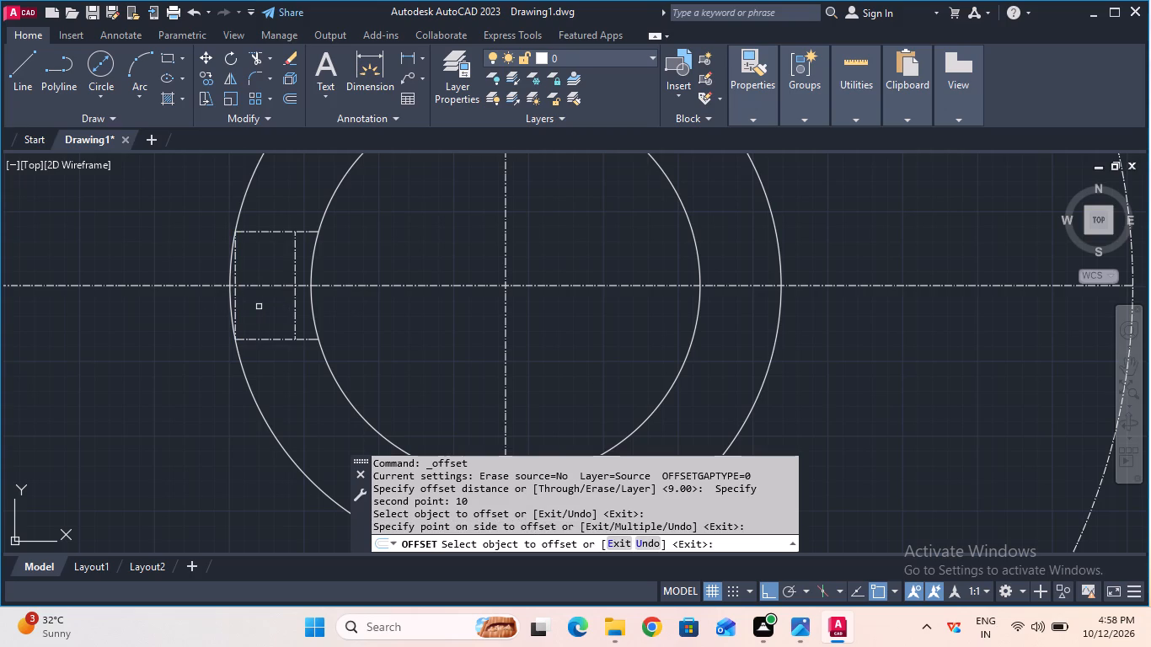
{"action": "key", "text": "Escape"}
Measure the gap along the slot's upper line from the offset vertical line to the innermost circle.
{"action": "scroll", "coordinate": [259, 307], "scroll_direction": "up", "scroll_amount": 1}
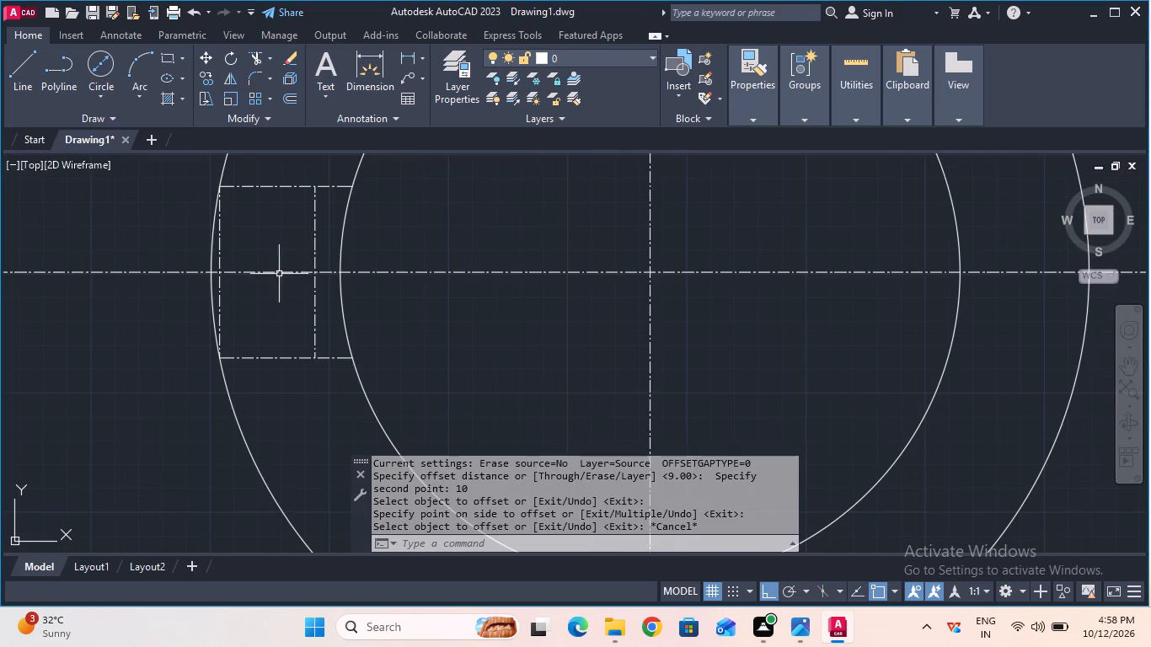
{"action": "left_click", "coordinate": [413, 60]}
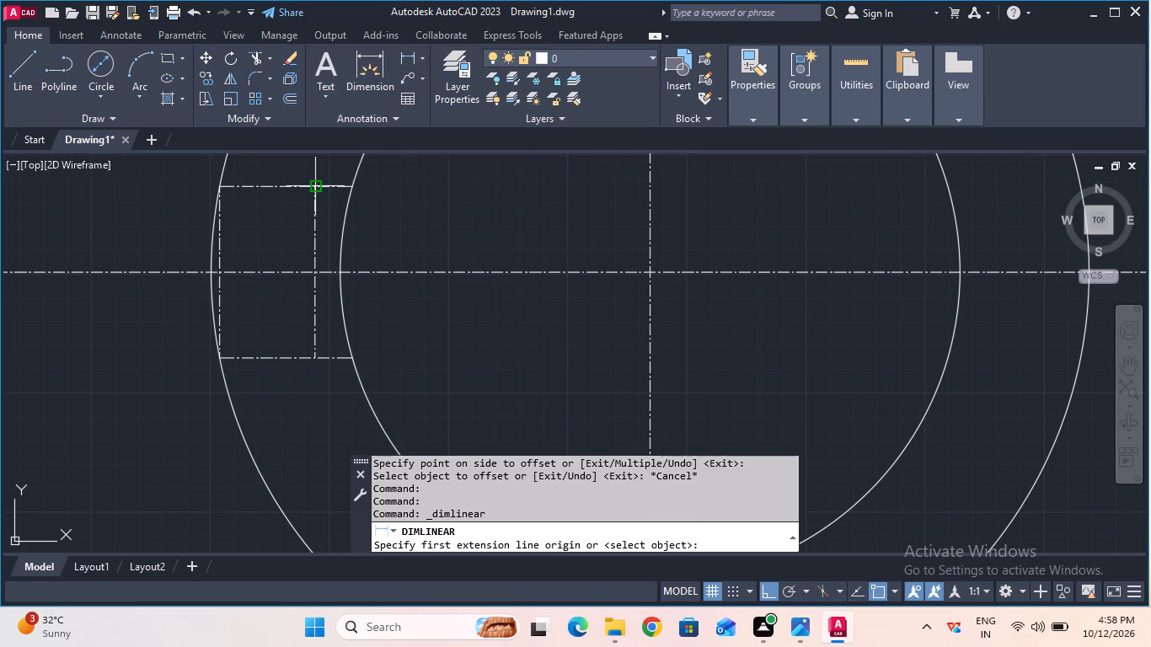
{"action": "left_click", "coordinate": [315, 181]}
{"action": "left_click", "coordinate": [343, 184]}
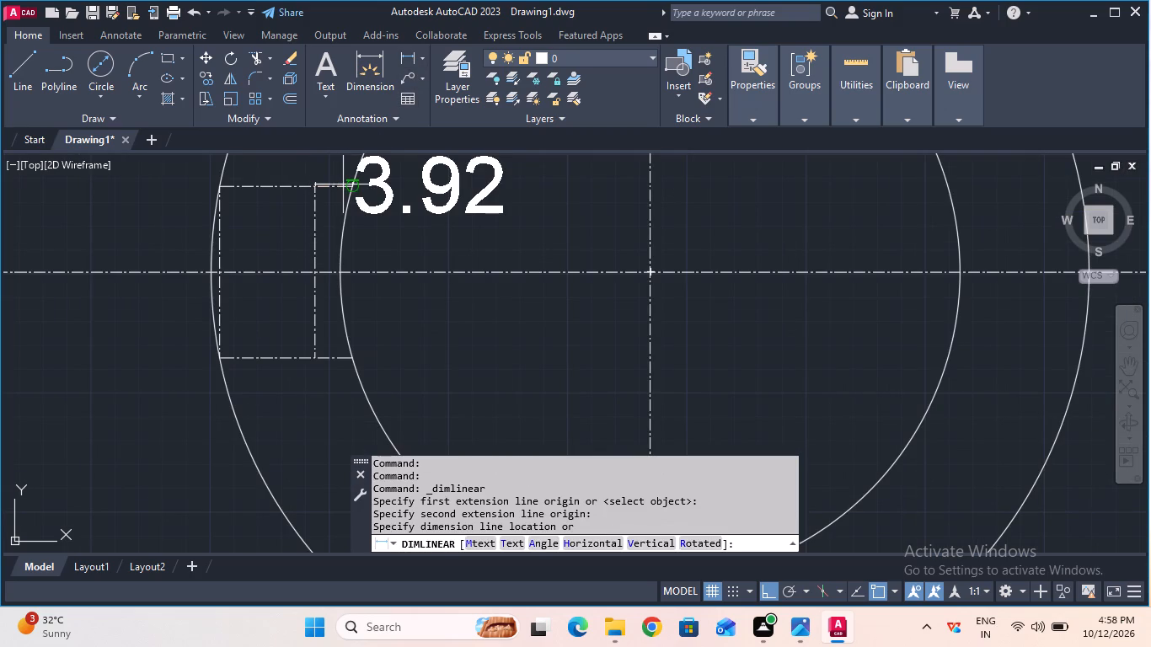
{"action": "key", "text": "Escape"}
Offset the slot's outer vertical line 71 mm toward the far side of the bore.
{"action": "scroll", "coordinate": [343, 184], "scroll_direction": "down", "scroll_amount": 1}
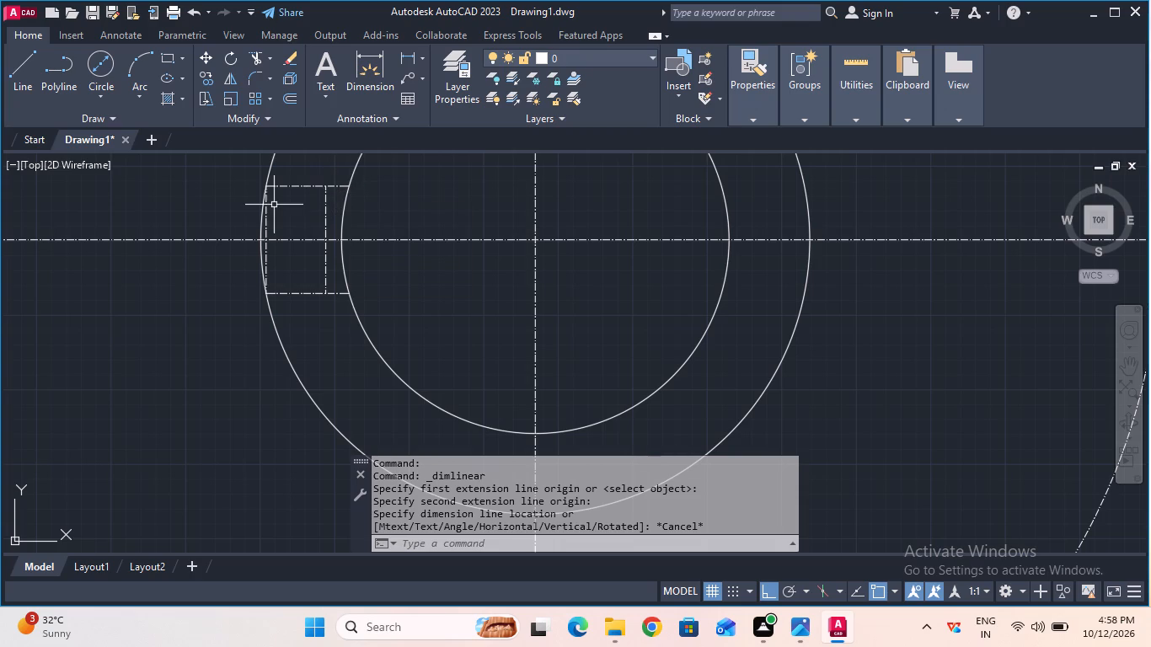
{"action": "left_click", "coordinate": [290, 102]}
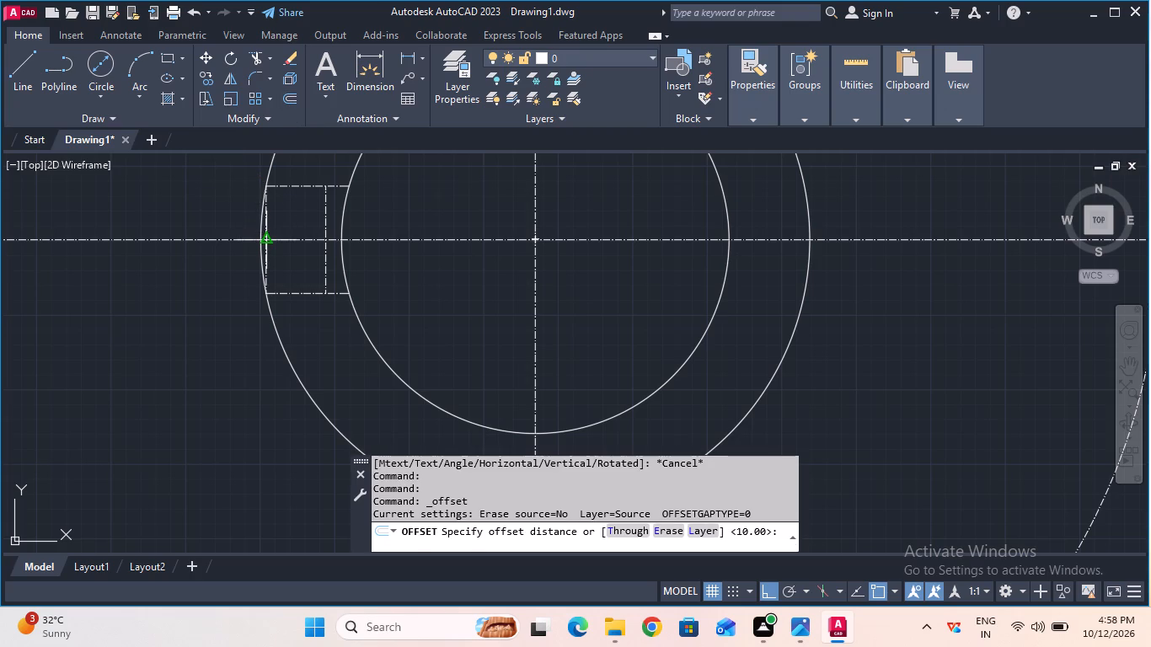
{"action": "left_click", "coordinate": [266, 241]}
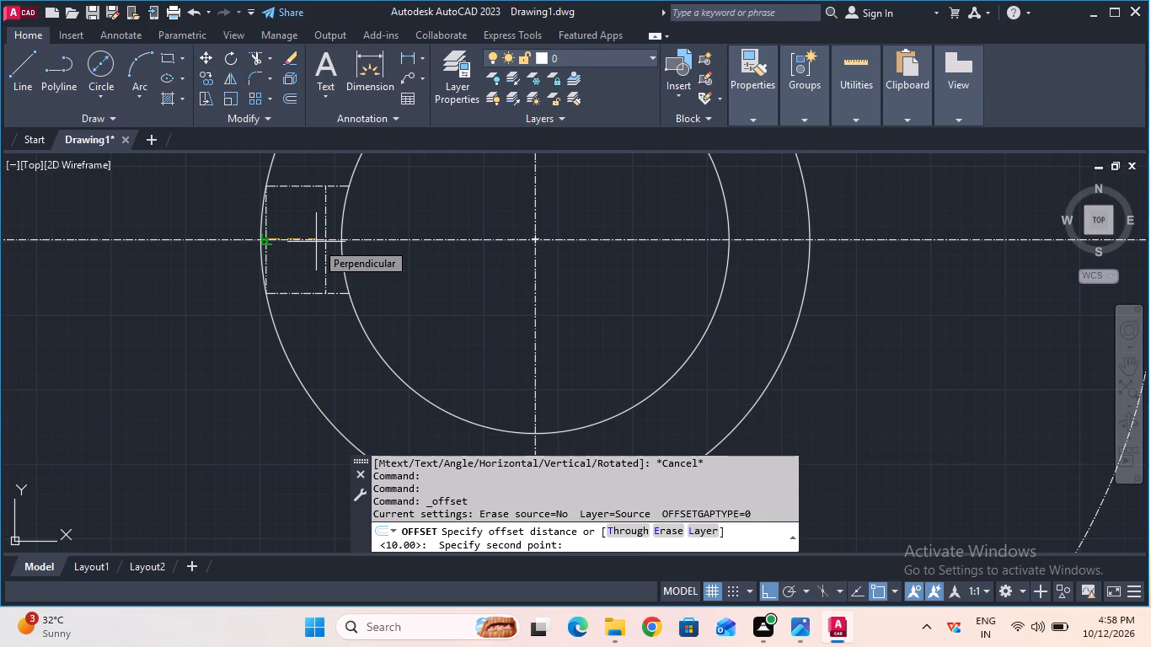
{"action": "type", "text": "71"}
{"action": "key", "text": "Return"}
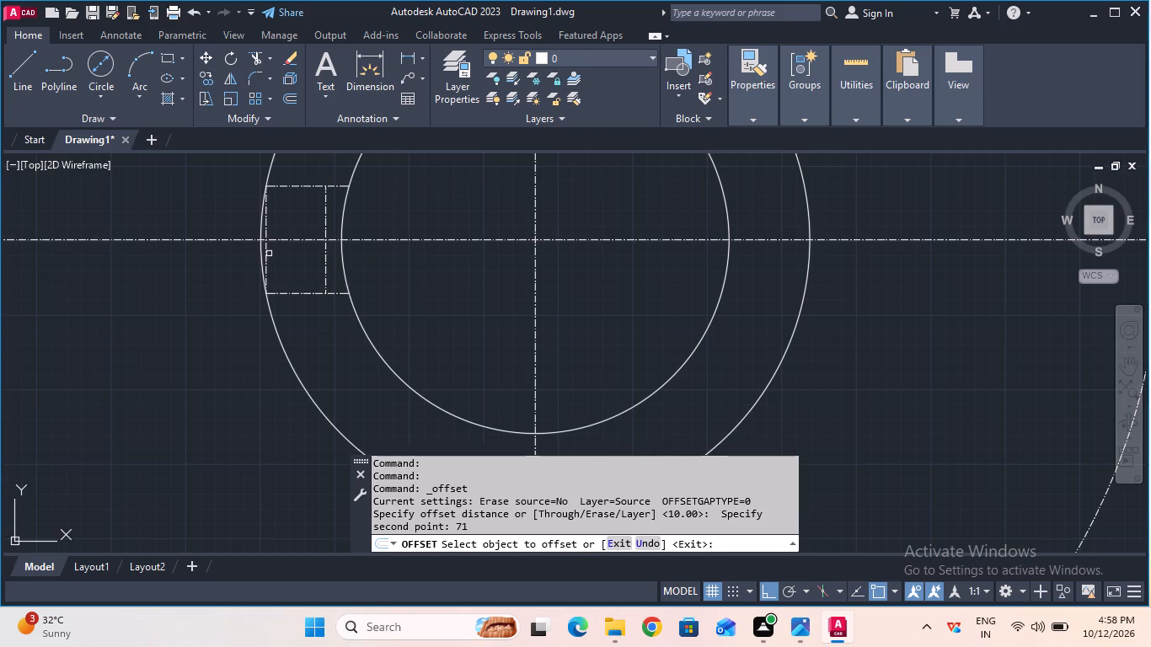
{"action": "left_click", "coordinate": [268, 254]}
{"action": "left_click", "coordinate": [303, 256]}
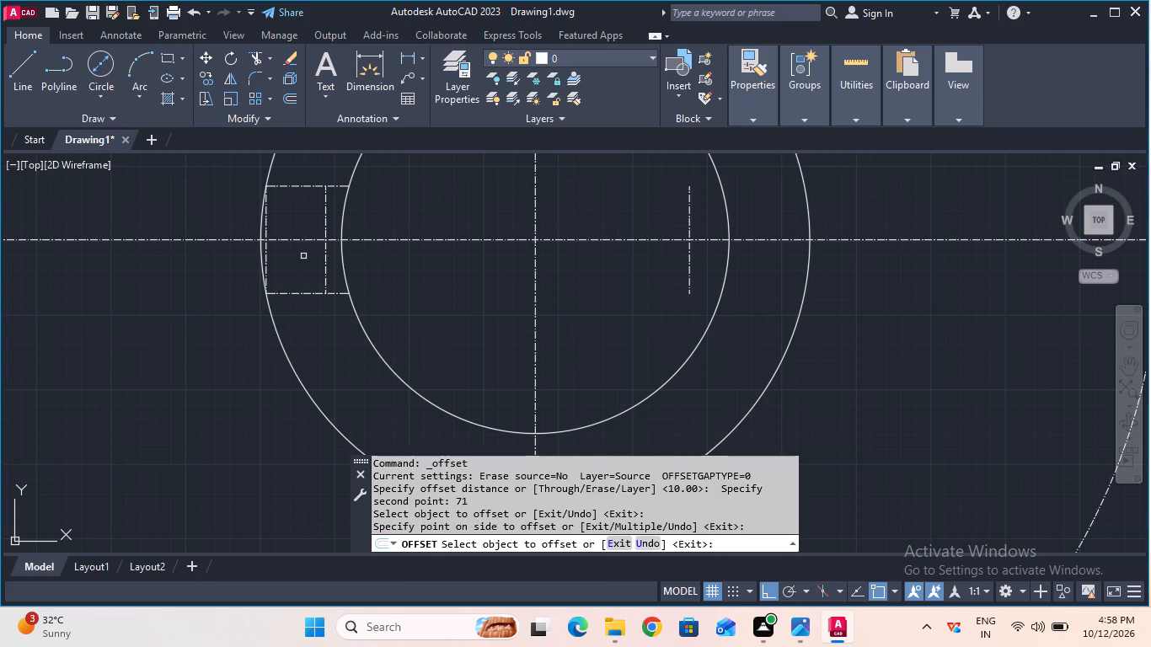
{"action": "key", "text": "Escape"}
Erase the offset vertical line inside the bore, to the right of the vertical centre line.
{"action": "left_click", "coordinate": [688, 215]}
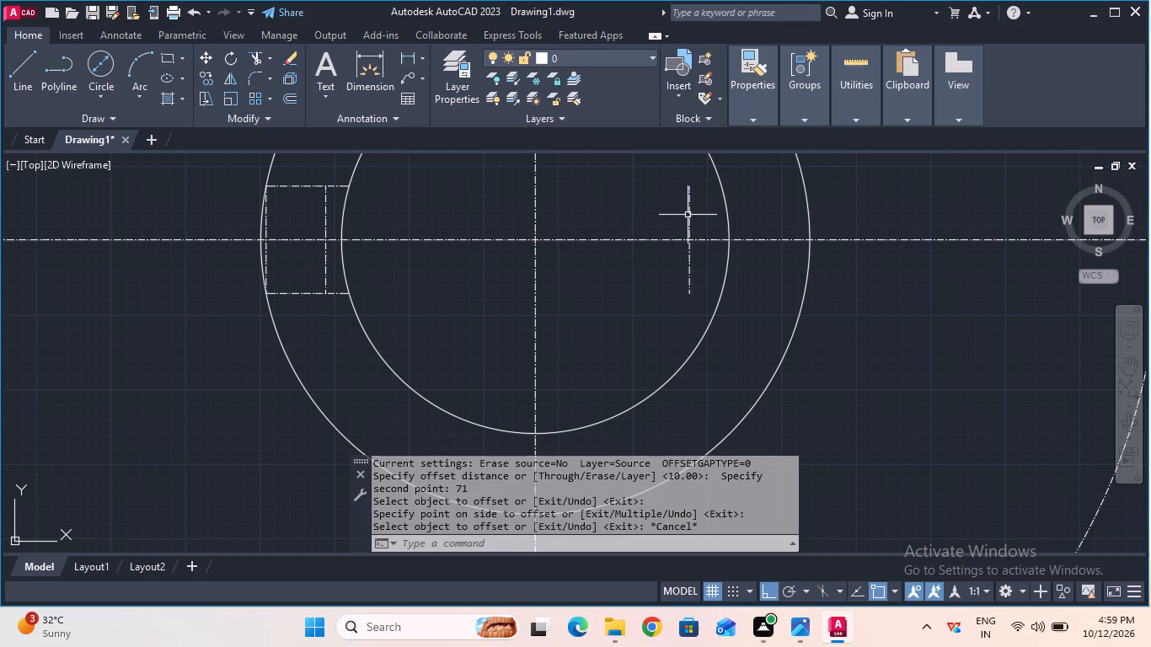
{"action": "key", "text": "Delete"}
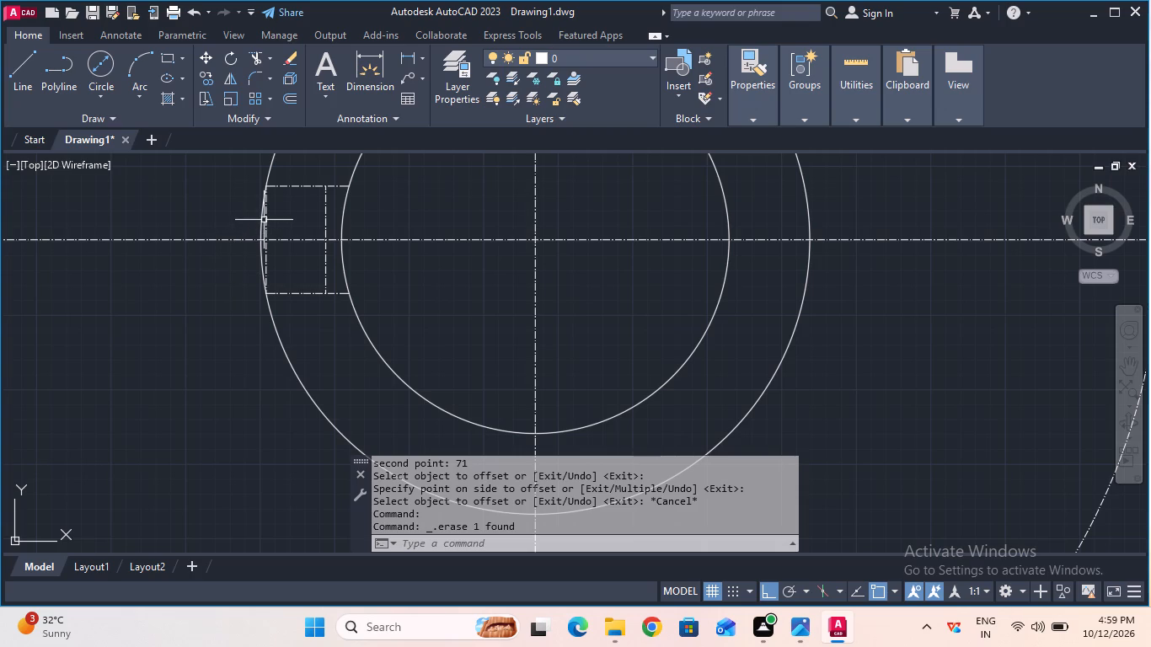
Measure again the gap between the slot's inner vertical line and the innermost circle along the upper line.
{"action": "scroll", "coordinate": [313, 222], "scroll_direction": "up", "scroll_amount": 1}
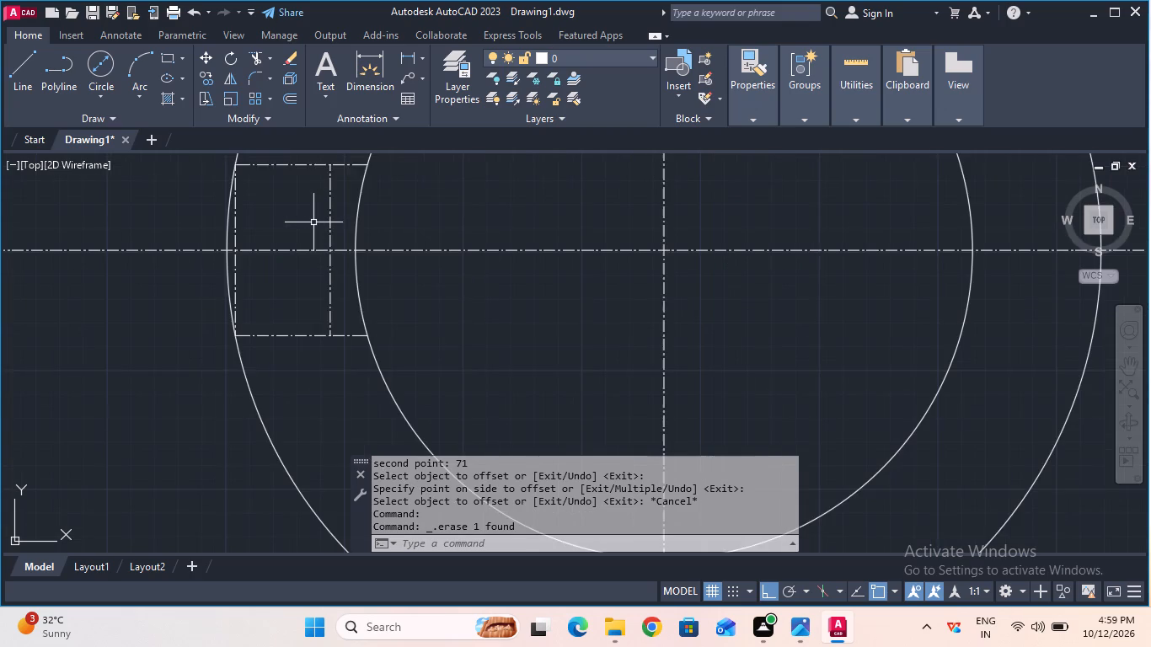
{"action": "scroll", "coordinate": [313, 222], "scroll_direction": "down", "scroll_amount": 1}
{"action": "middle_click_drag", "start_coordinate": [379, 220], "coordinate": [391, 285]}
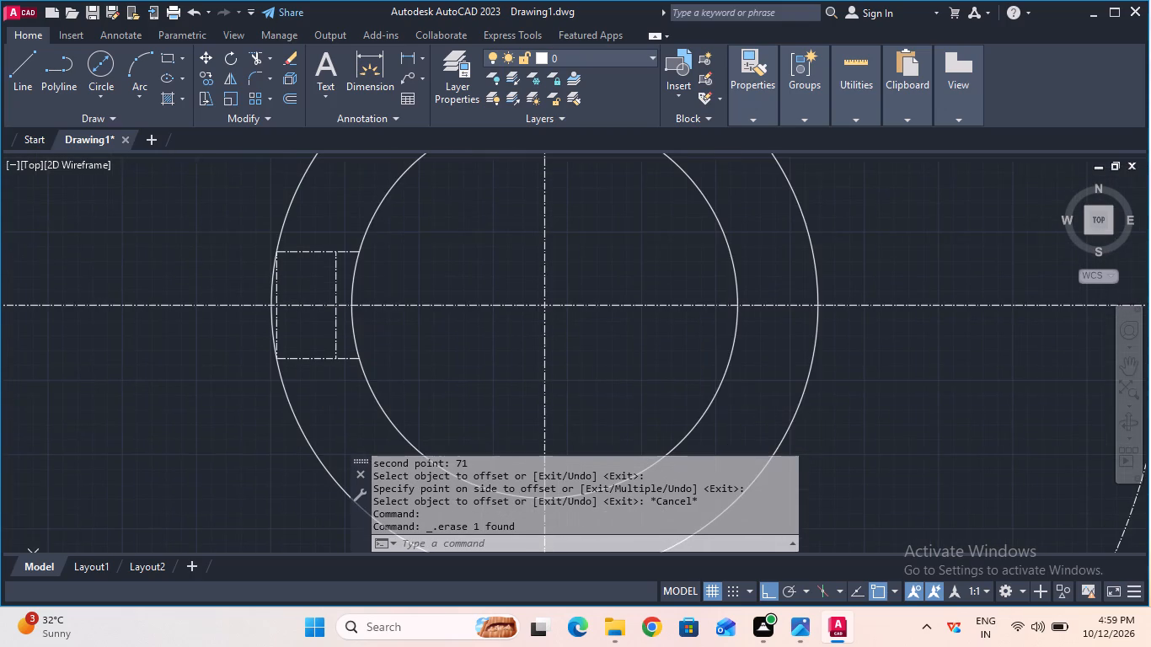
{"action": "left_click", "coordinate": [412, 61]}
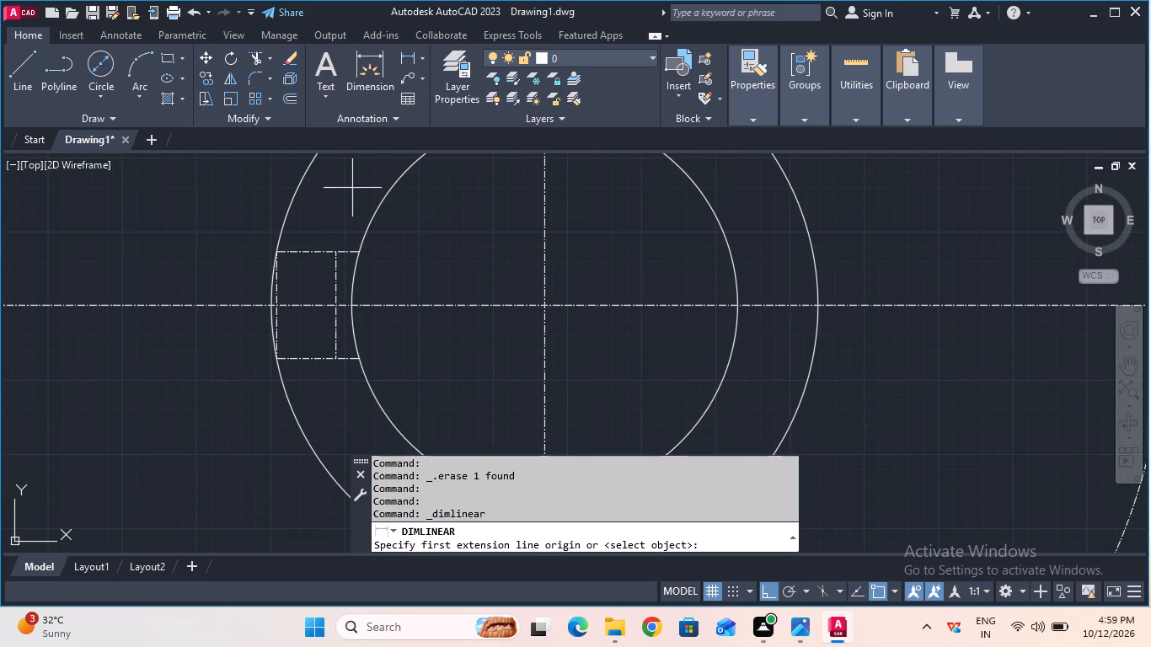
{"action": "left_click", "coordinate": [333, 254]}
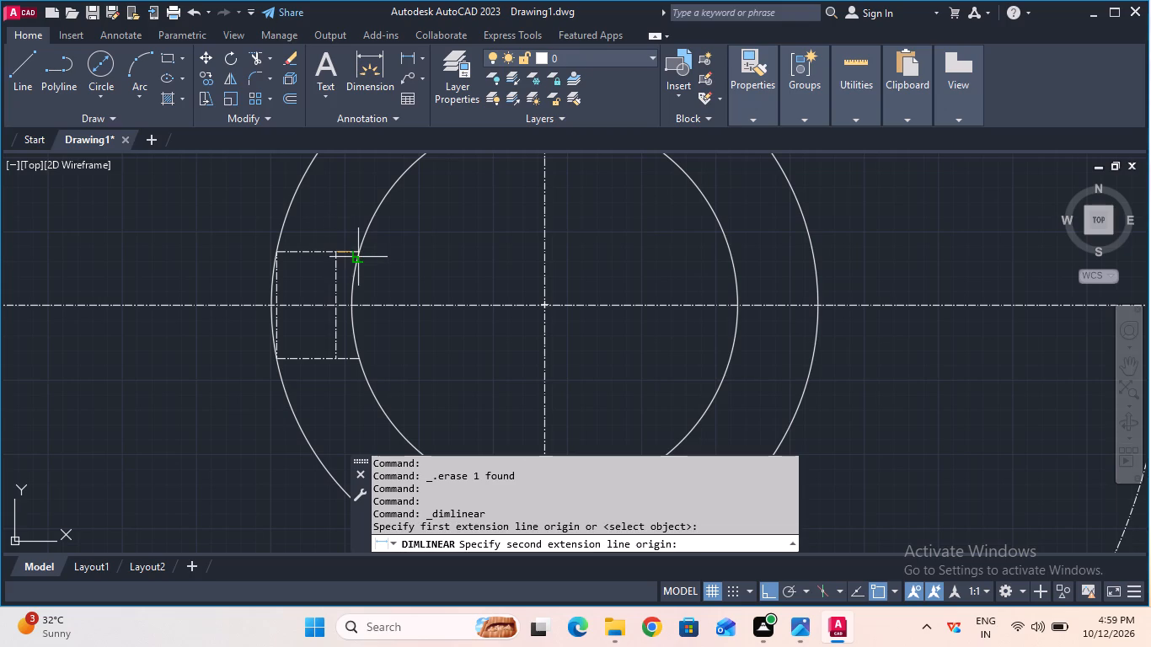
{"action": "left_click", "coordinate": [352, 254]}
{"action": "key", "text": "Escape"}
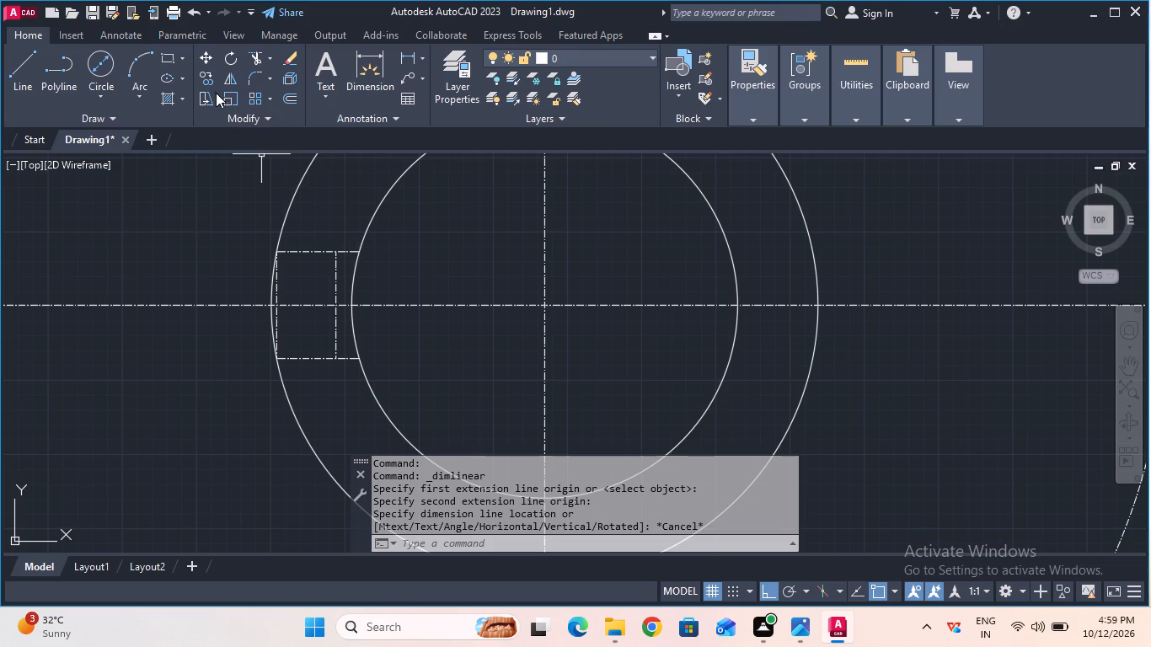
Offset the slot's inner vertical line 0.44 mm toward the innermost circle.
{"action": "left_click", "coordinate": [291, 98]}
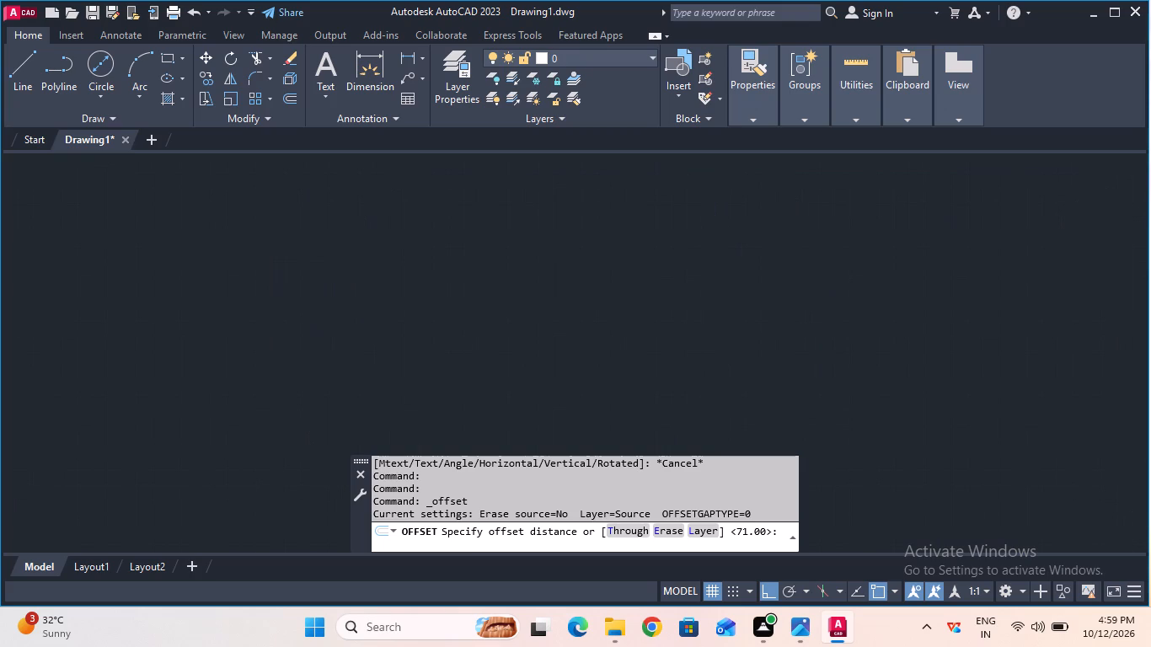
{"action": "left_click", "coordinate": [337, 303]}
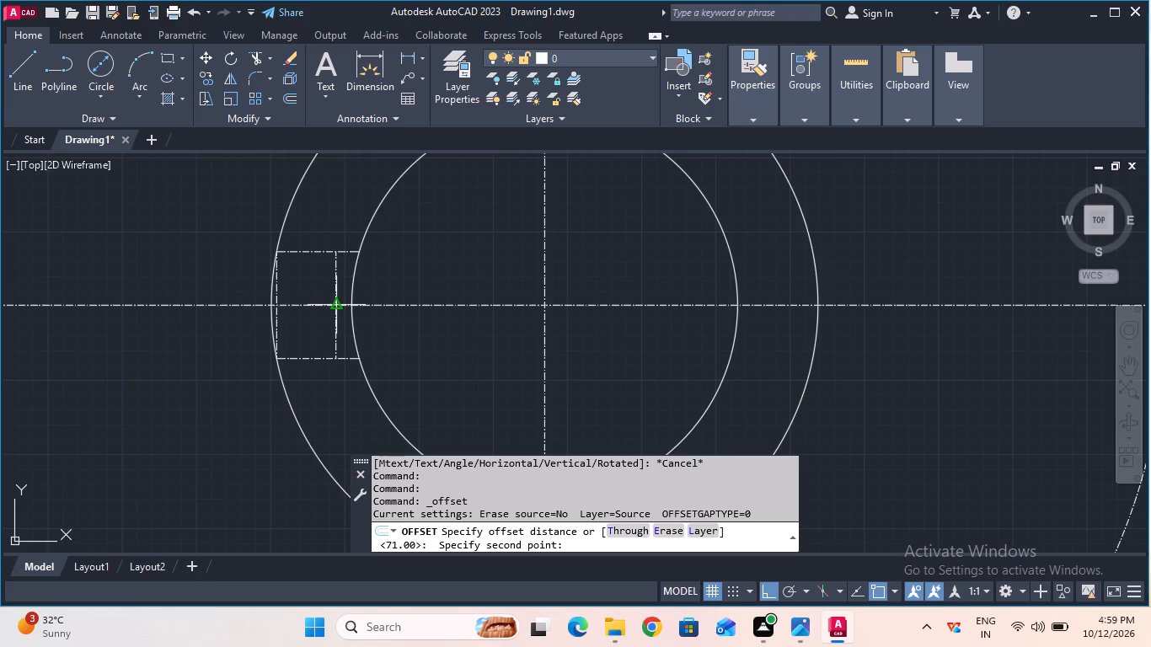
{"action": "type", "text": "0.44"}
{"action": "key", "text": "Return"}
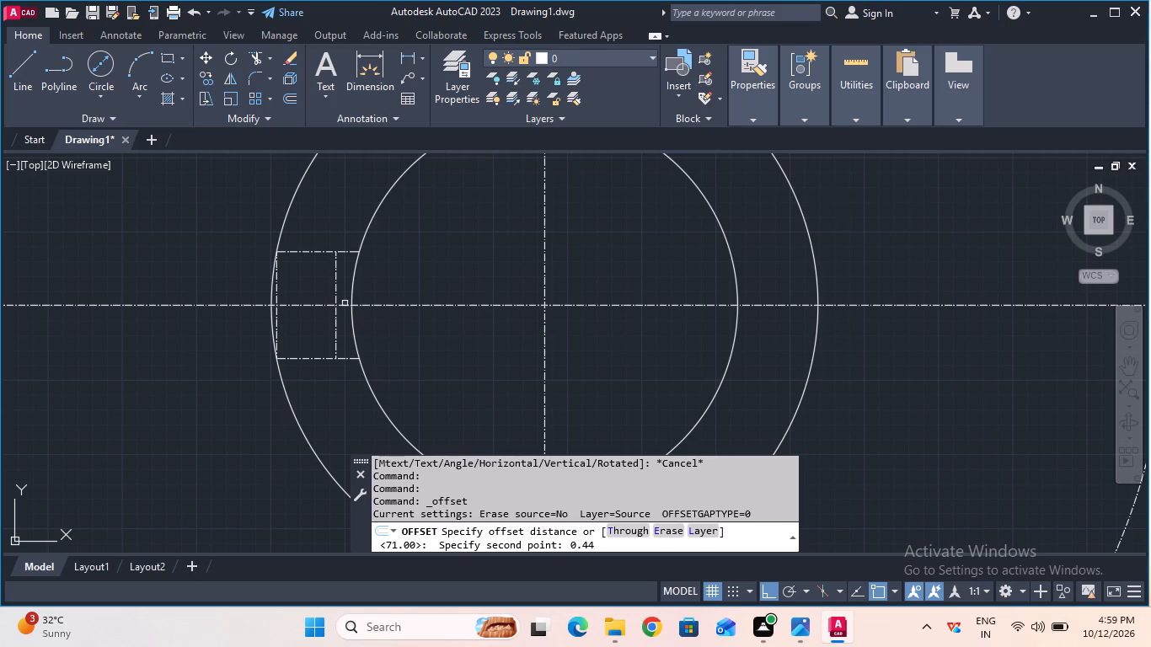
{"action": "left_click", "coordinate": [336, 307]}
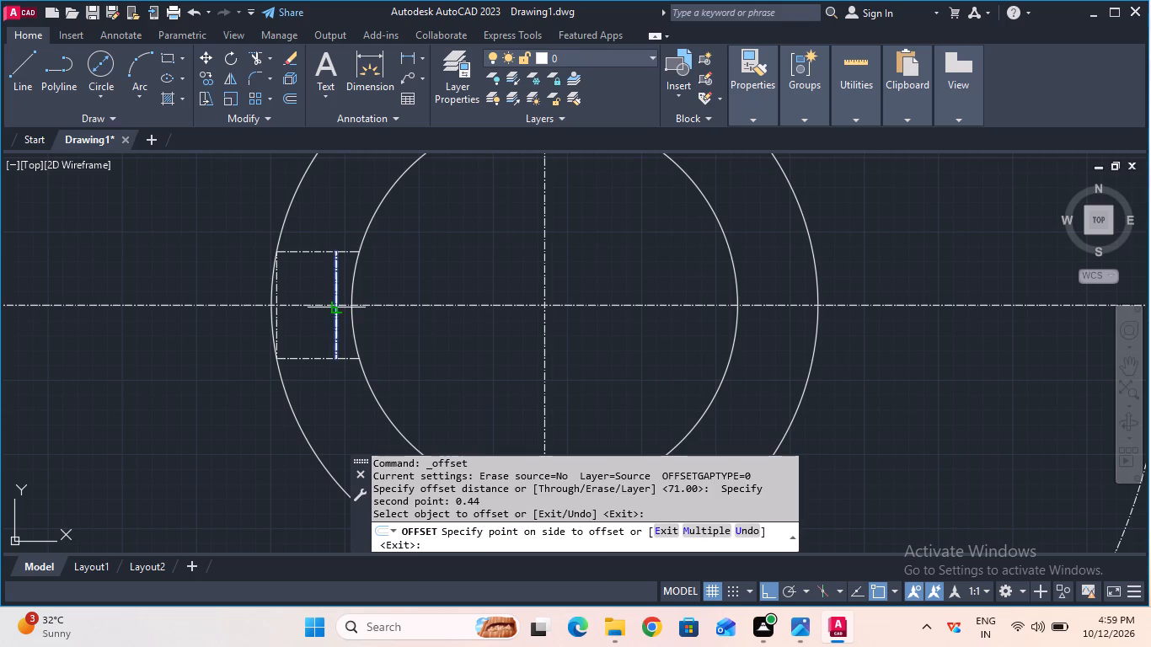
{"action": "left_click", "coordinate": [348, 309]}
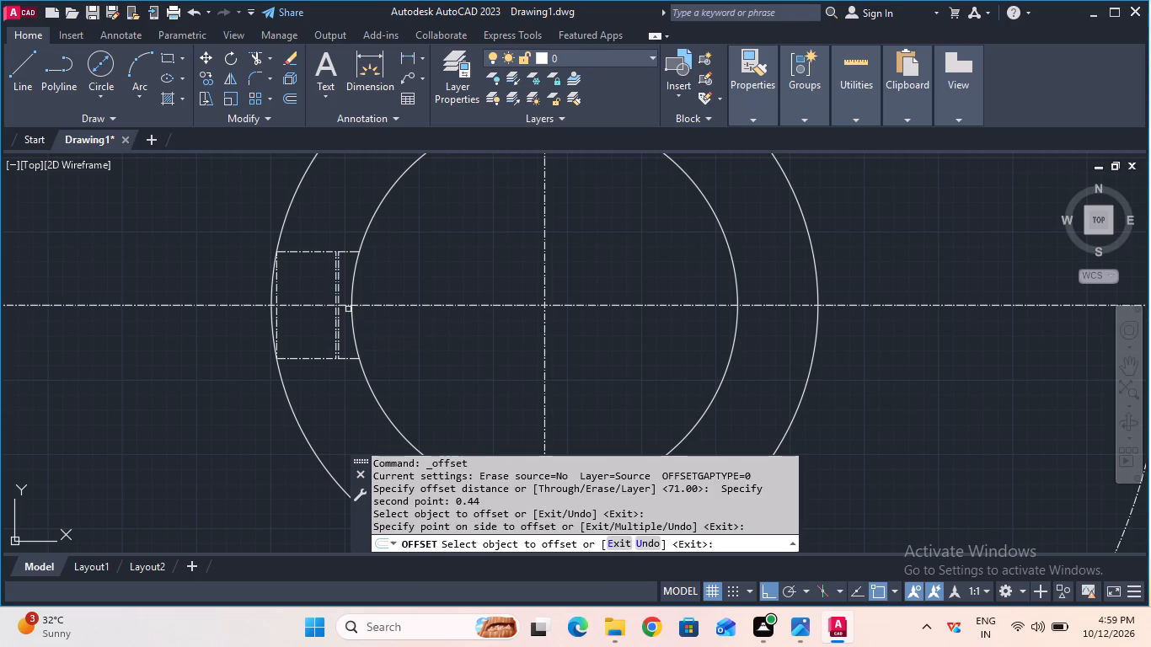
{"action": "key", "text": "Escape"}
Measure the gap from the 0.44 mm offset line to the innermost circle along the slot's upper line.
{"action": "scroll", "coordinate": [324, 309], "scroll_direction": "up", "scroll_amount": 1}
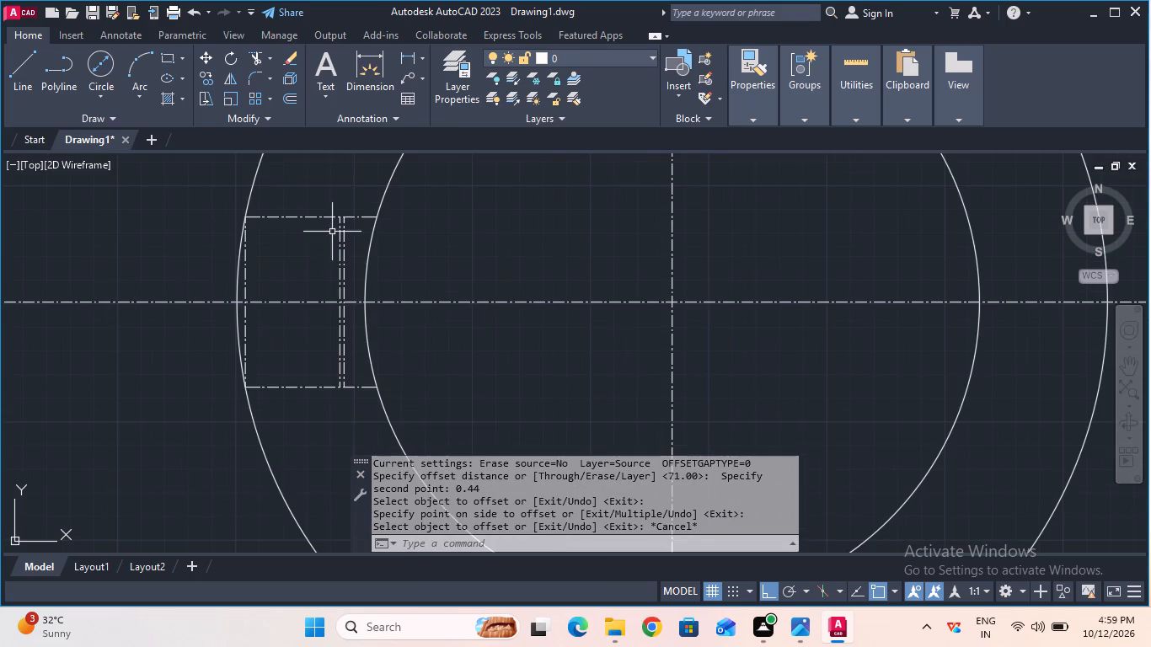
{"action": "left_click", "coordinate": [404, 63]}
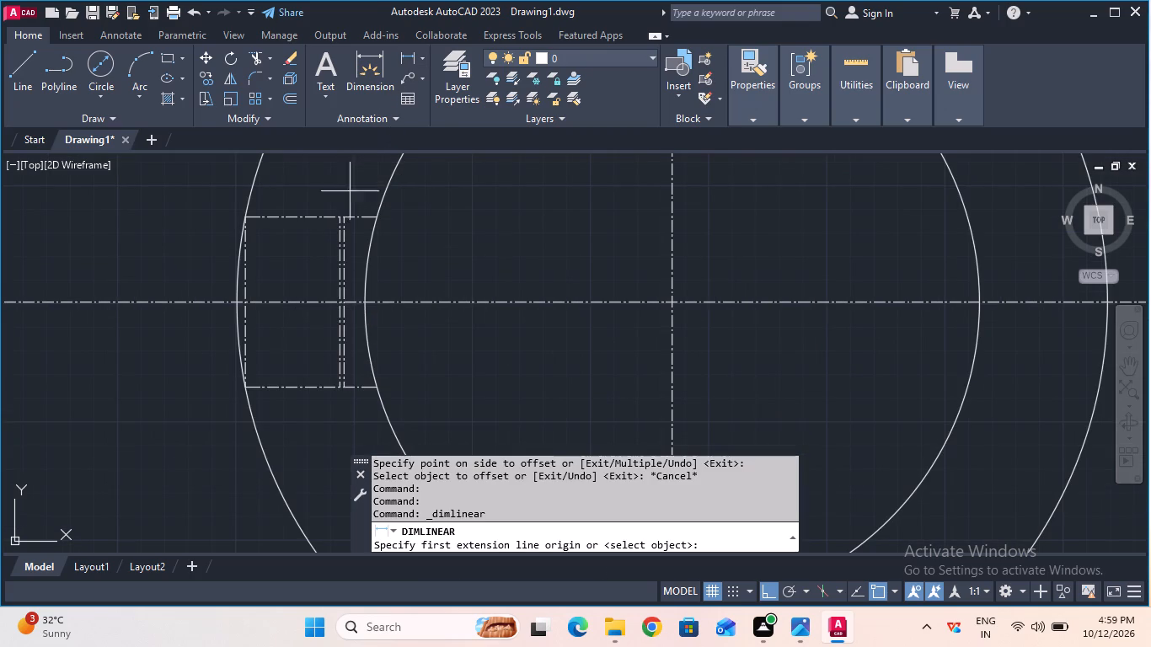
{"action": "left_click", "coordinate": [345, 217]}
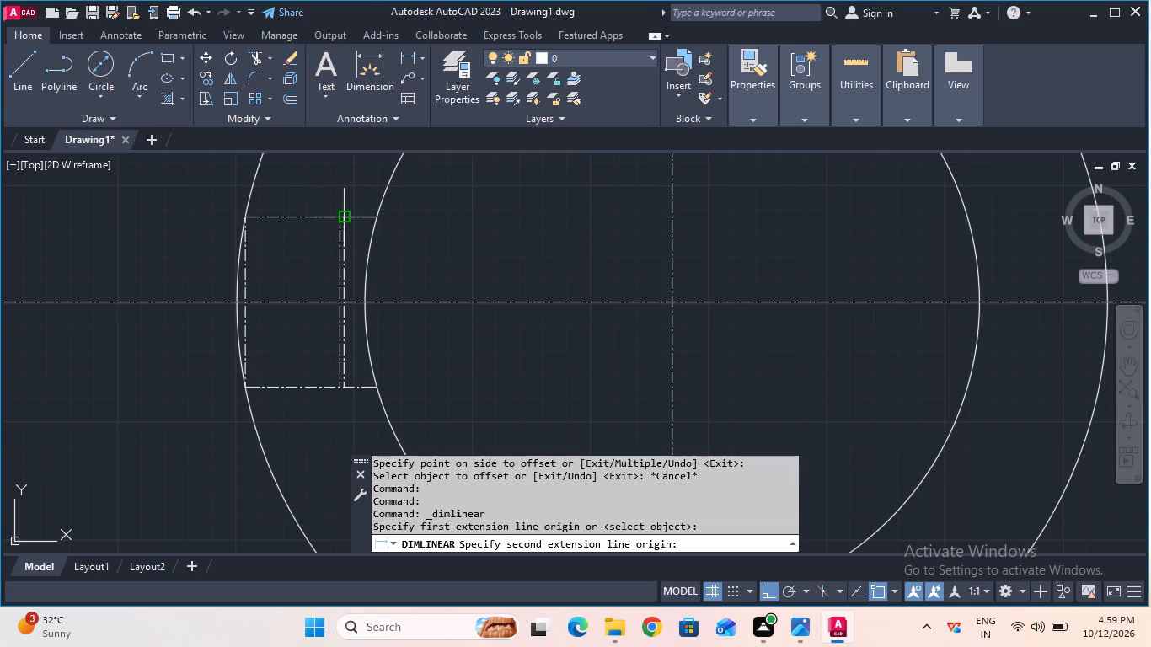
{"action": "left_click", "coordinate": [372, 217]}
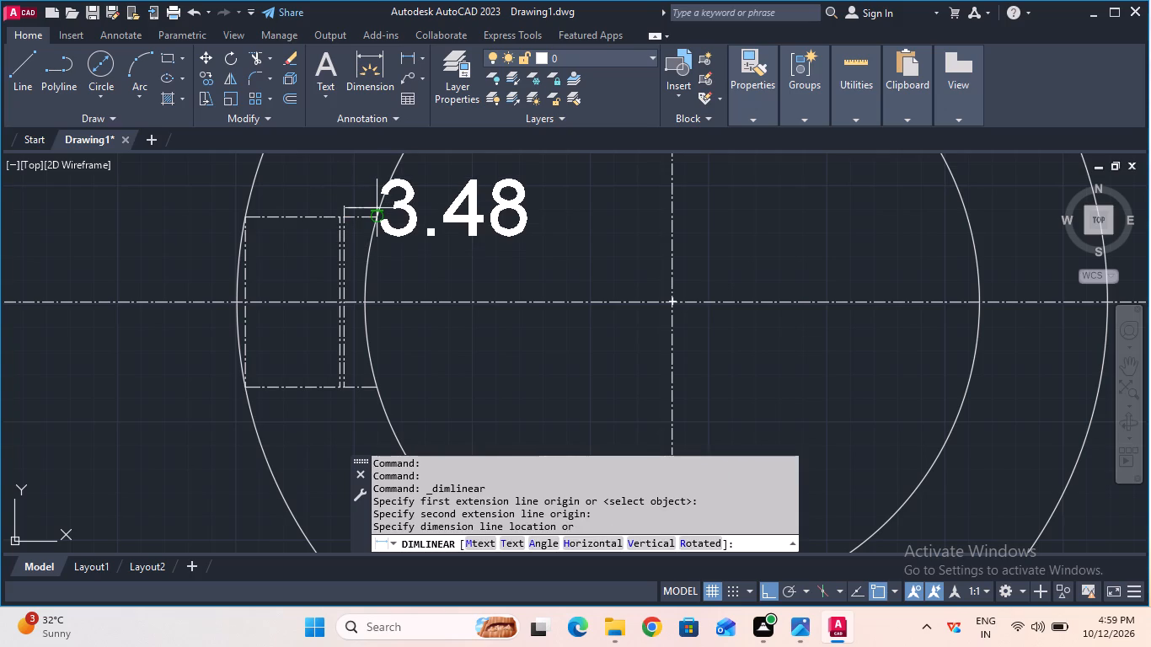
{"action": "key", "text": "Escape"}
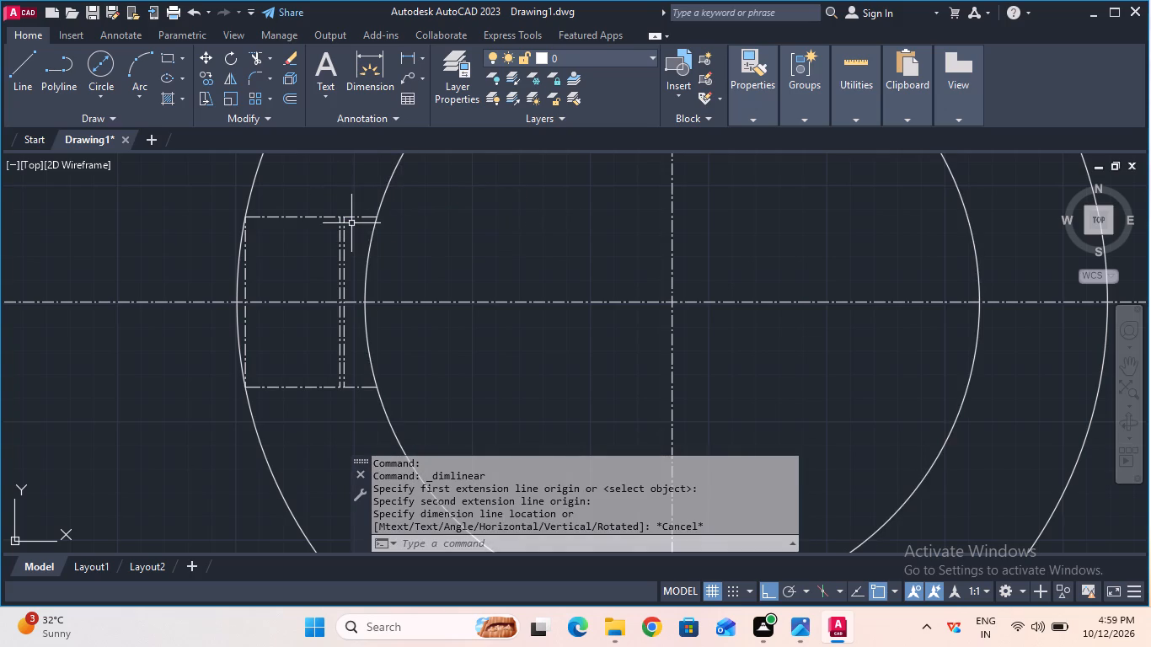
Measure the spacing between the slot's inner vertical line and its offset copy along the slot's upper line.
{"action": "left_click", "coordinate": [404, 59]}
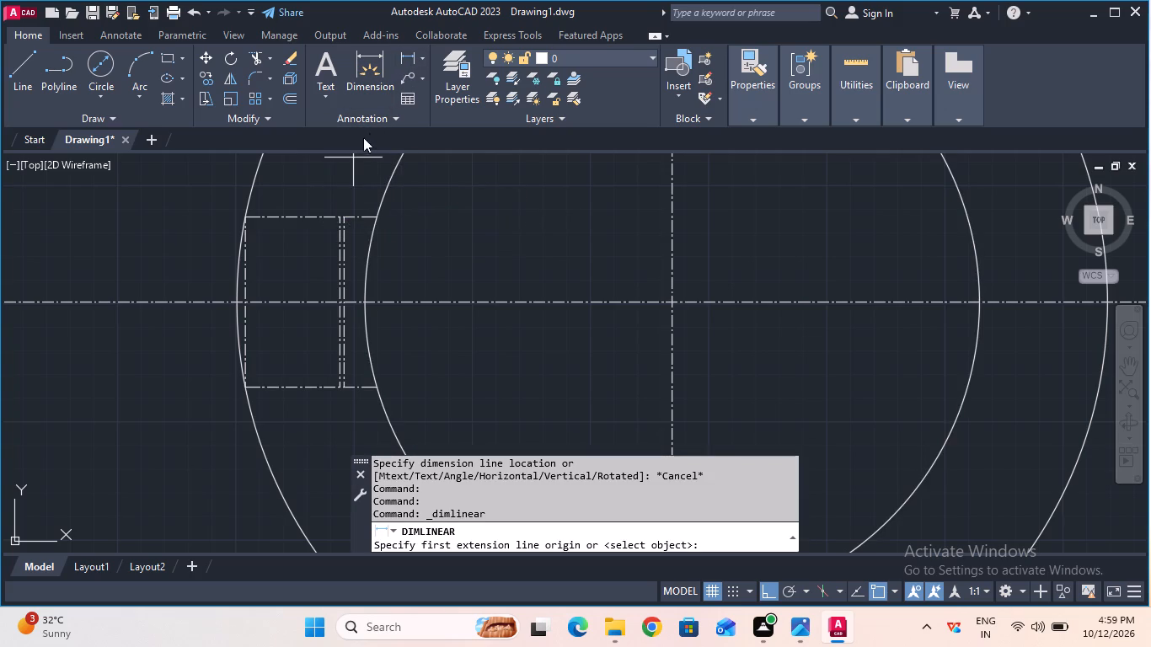
{"action": "left_click", "coordinate": [338, 217]}
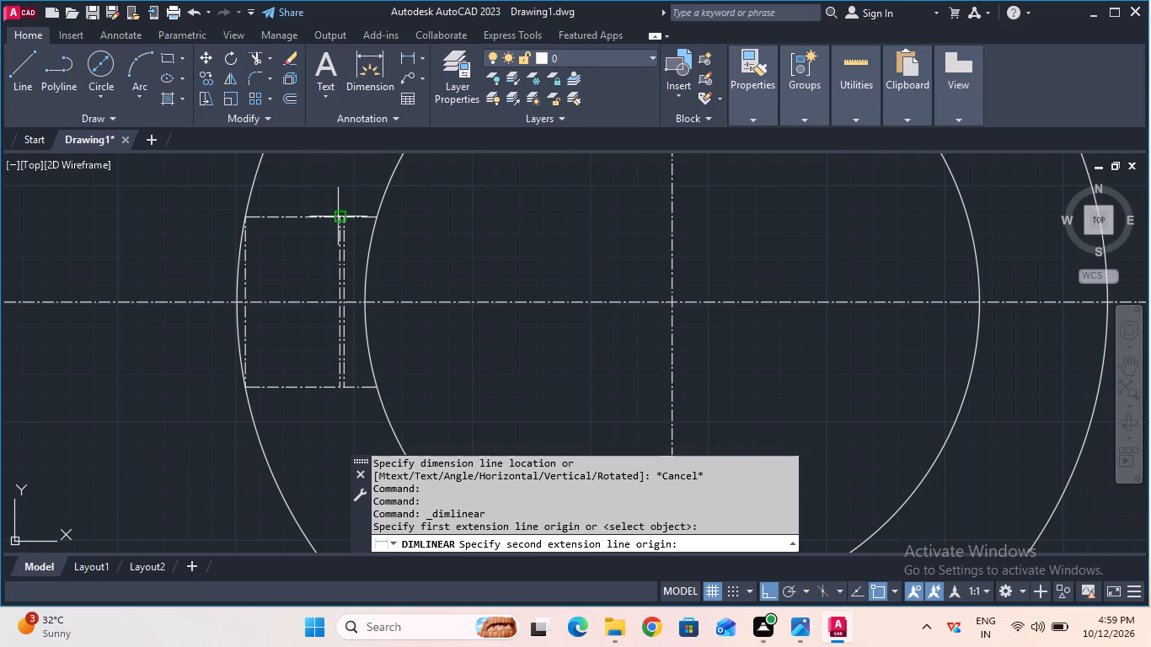
{"action": "left_click", "coordinate": [347, 218]}
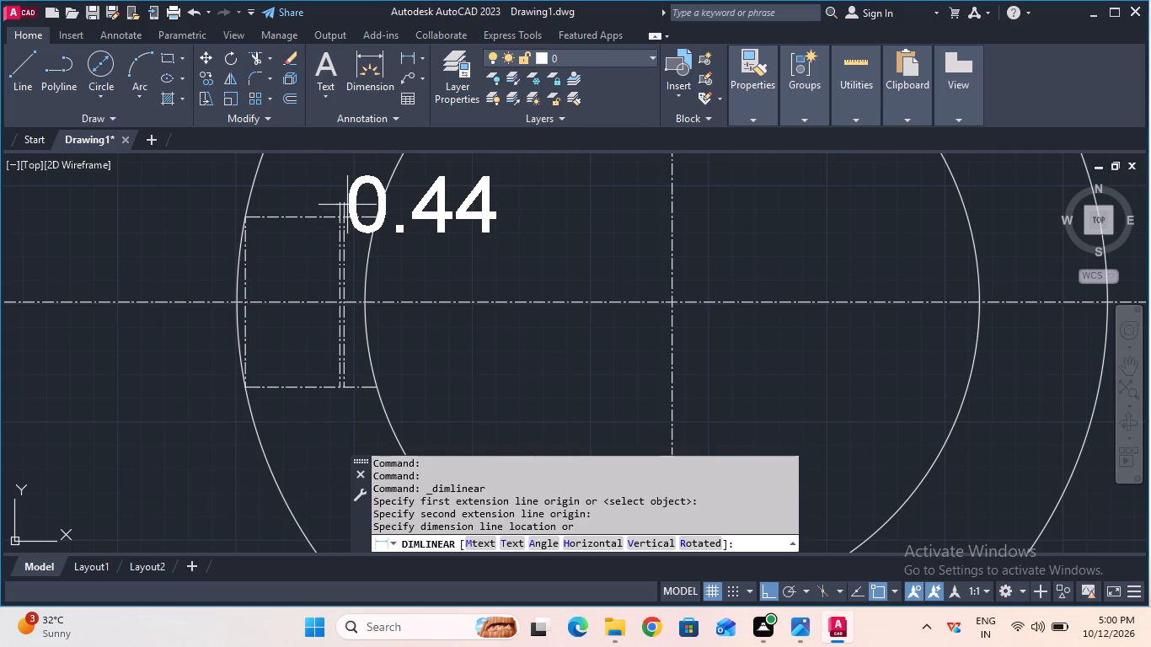
{"action": "key", "text": "Escape"}
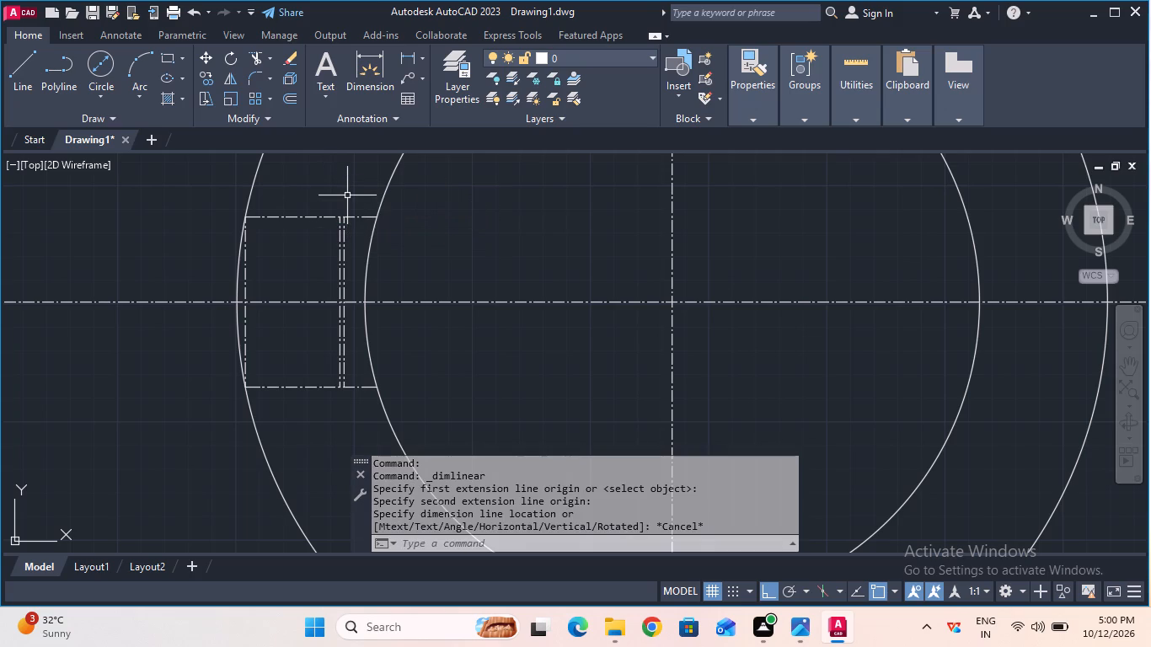
Measure the gap from the slot's inner vertical line to the innermost circle along the slot's upper line.
{"action": "left_click", "coordinate": [414, 59]}
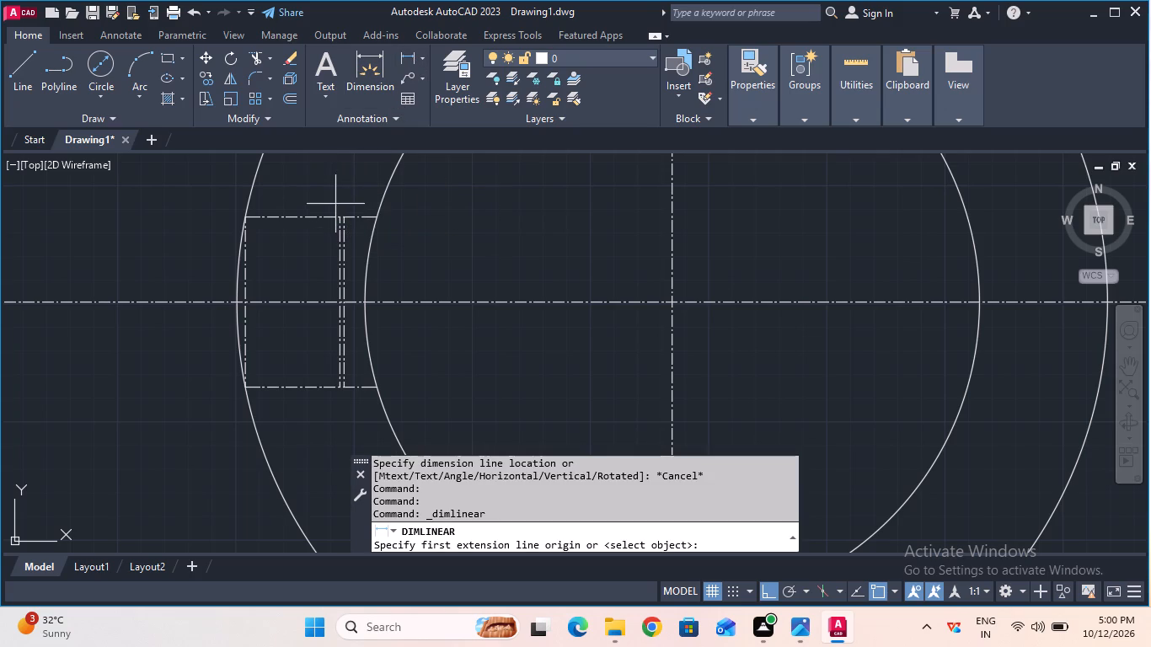
{"action": "left_click", "coordinate": [335, 216]}
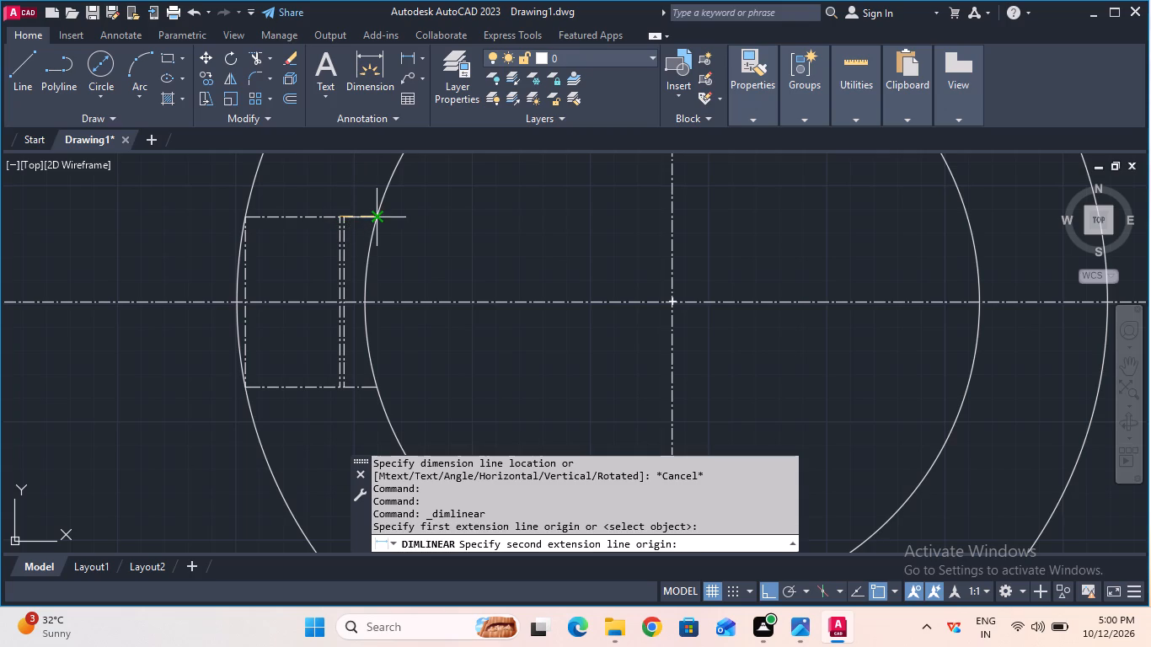
{"action": "left_click", "coordinate": [372, 216]}
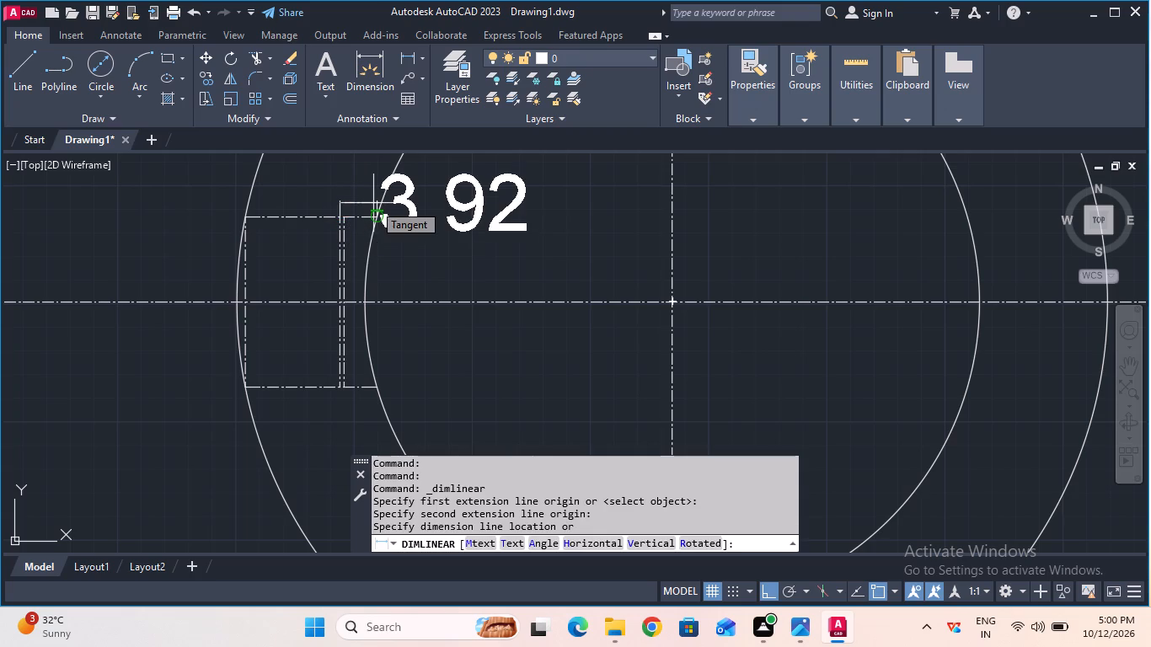
{"action": "key", "text": "Escape"}
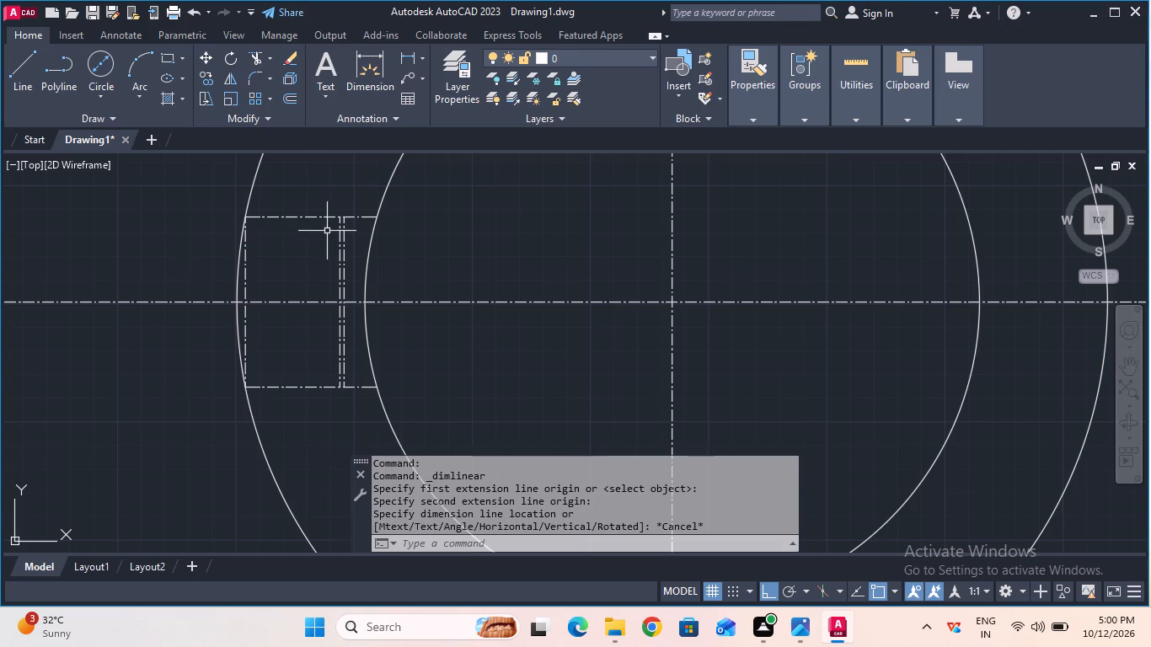
Erase the offset copy beside the slot's inner vertical line, on the side nearer the innermost circle.
{"action": "left_click", "coordinate": [286, 54]}
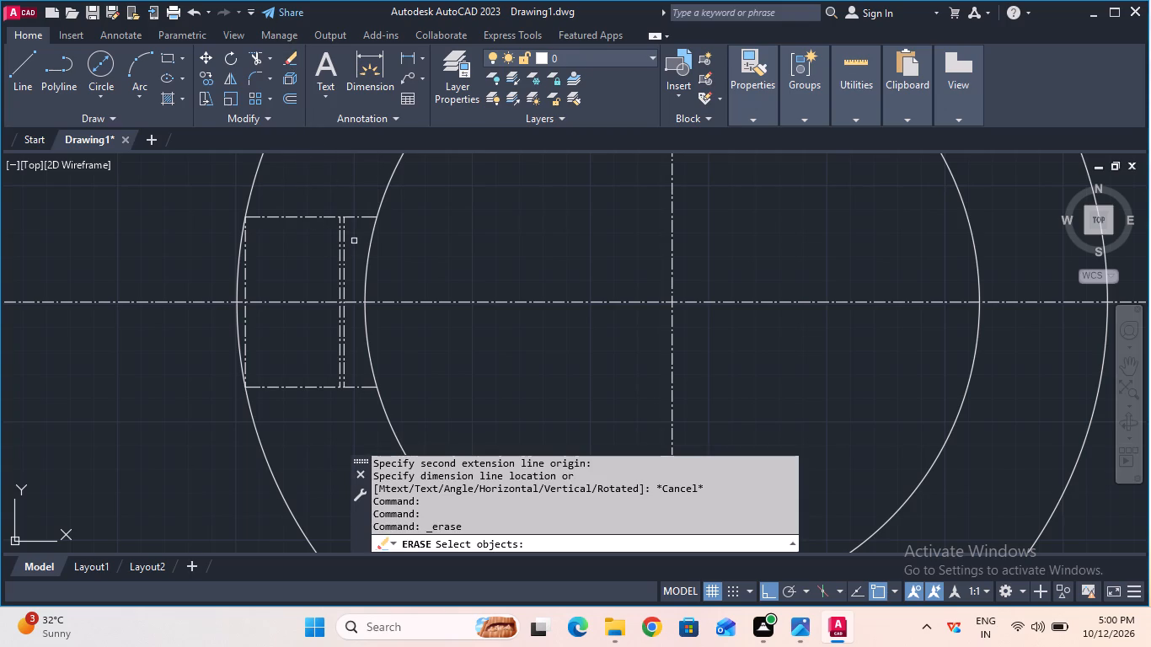
{"action": "left_click", "coordinate": [344, 251]}
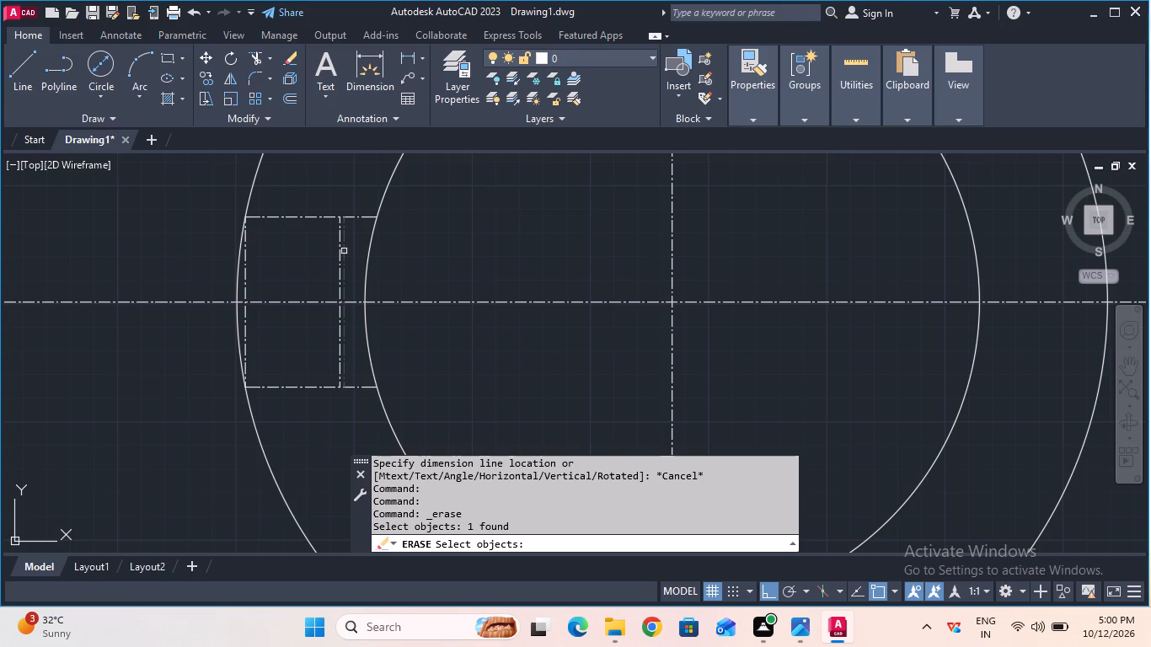
{"action": "key", "text": "Return"}
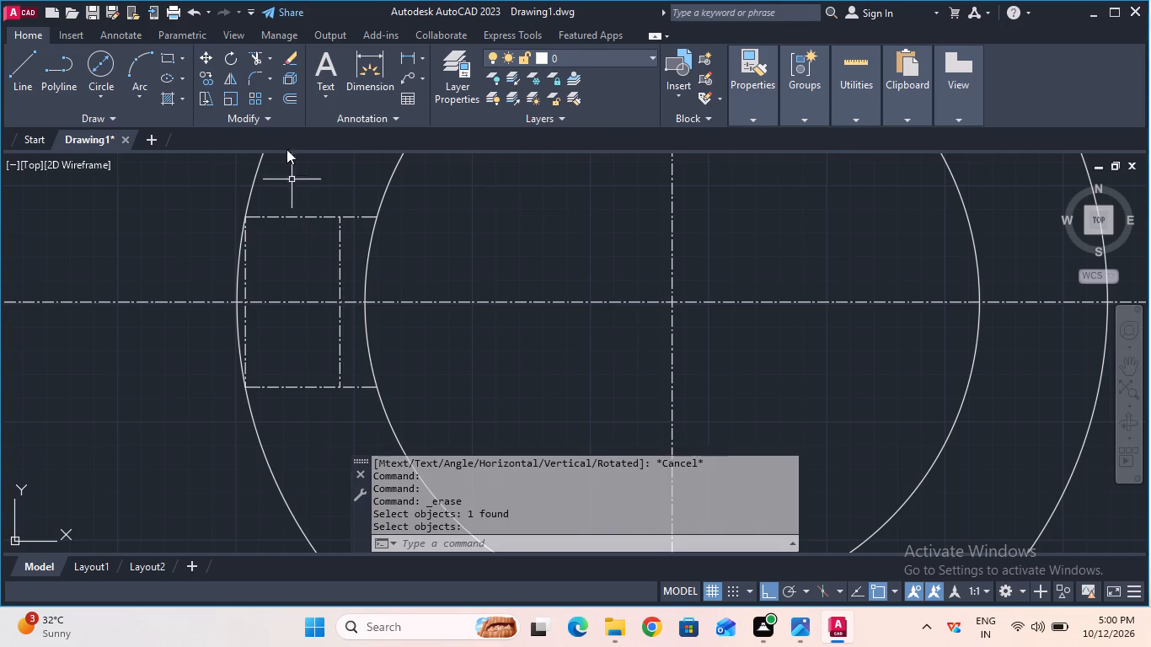
Offset the slot's inner vertical line 0.63 mm toward the innermost circle.
{"action": "left_click", "coordinate": [286, 96]}
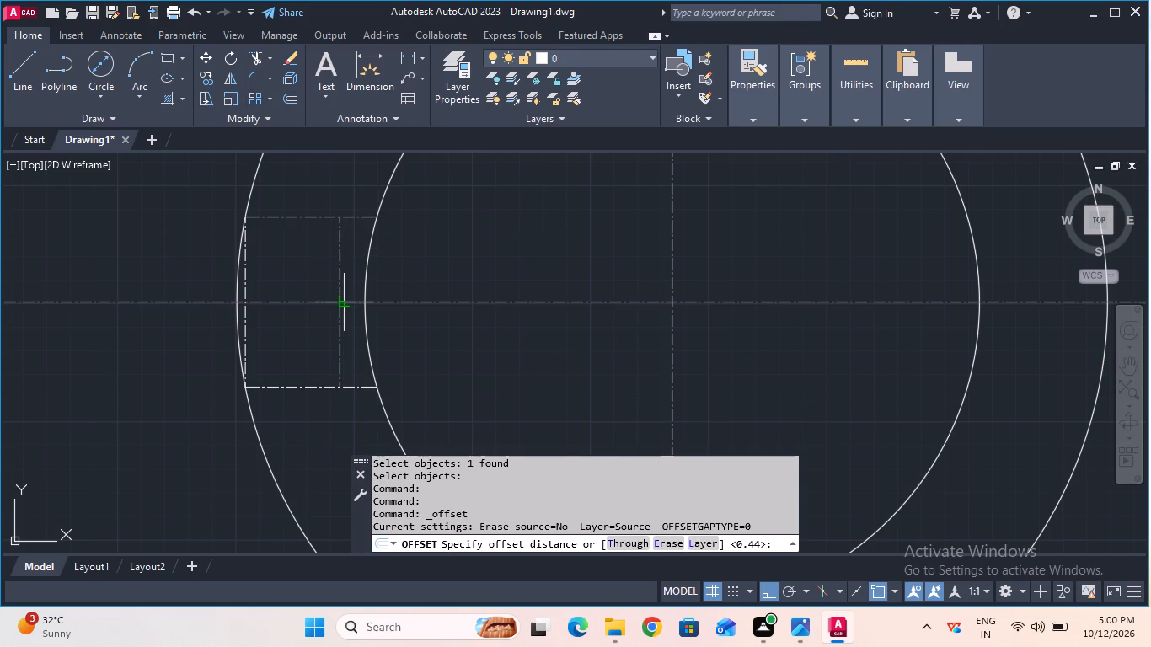
{"action": "left_click", "coordinate": [337, 307]}
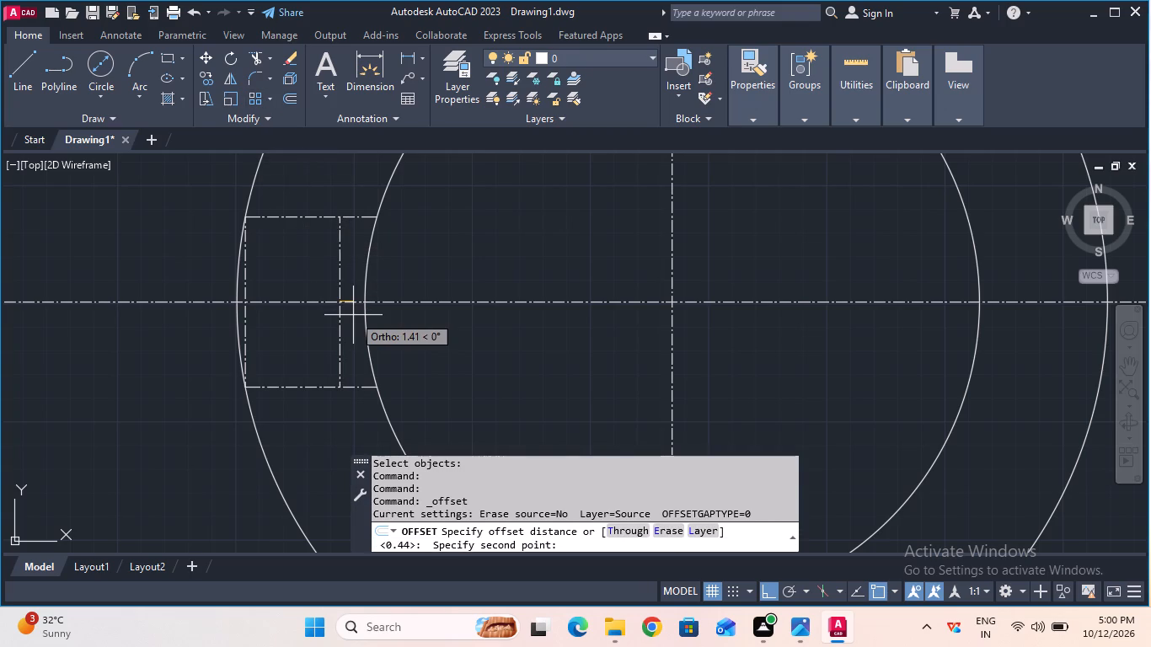
{"action": "type", "text": "0.63"}
{"action": "key", "text": "Return"}
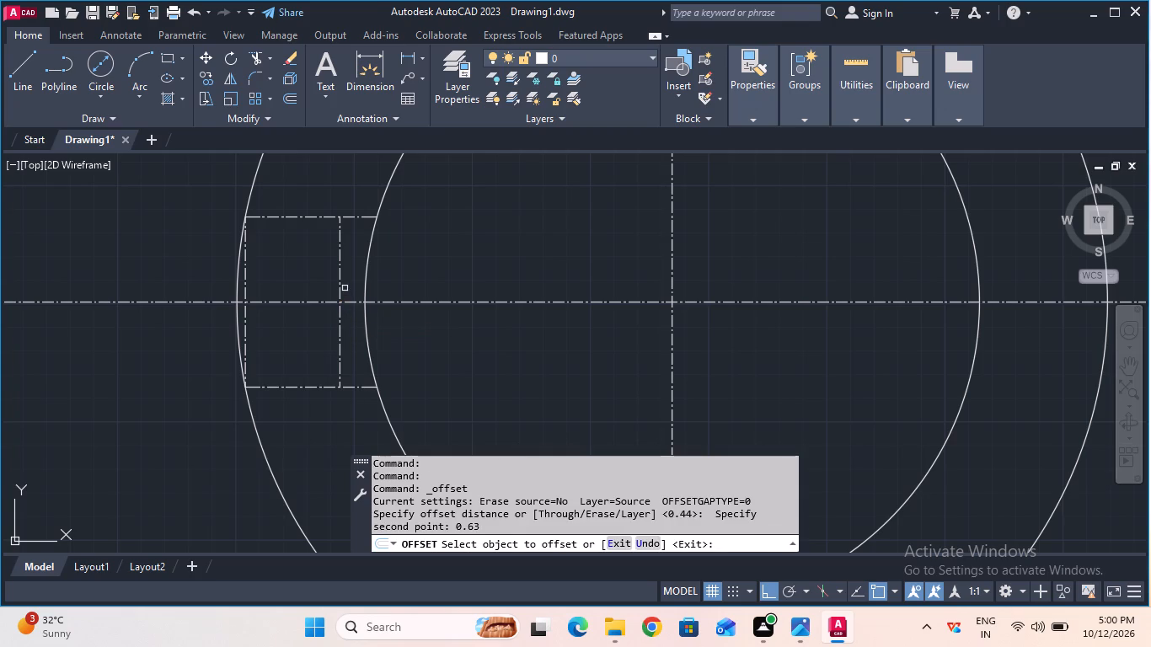
{"action": "left_click", "coordinate": [341, 288]}
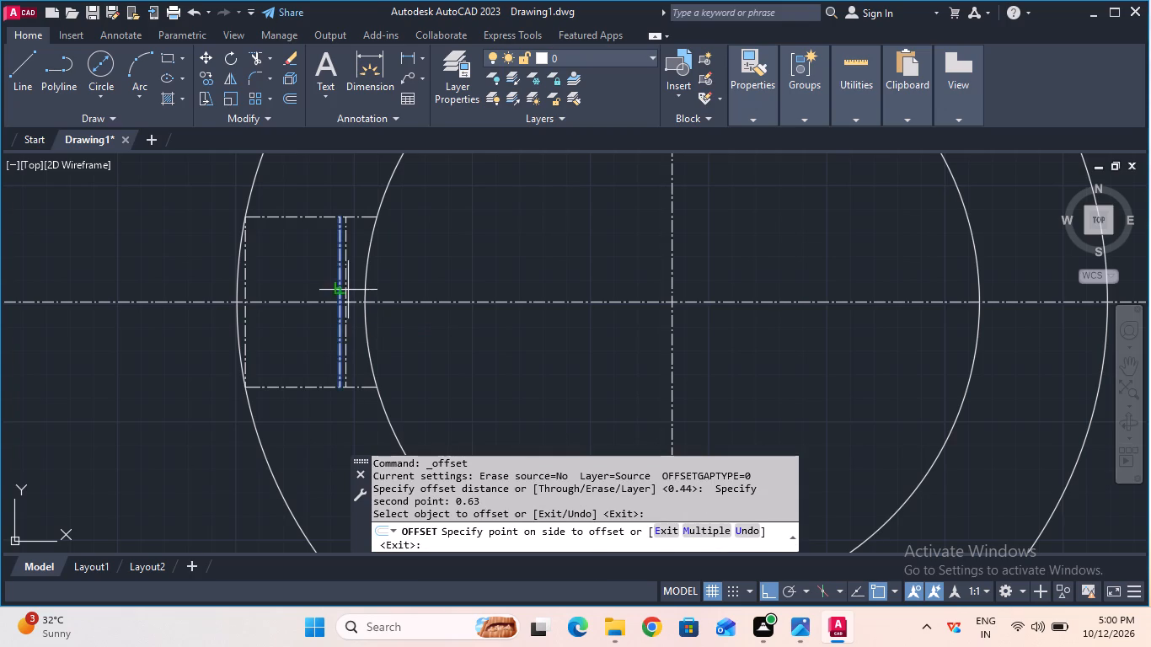
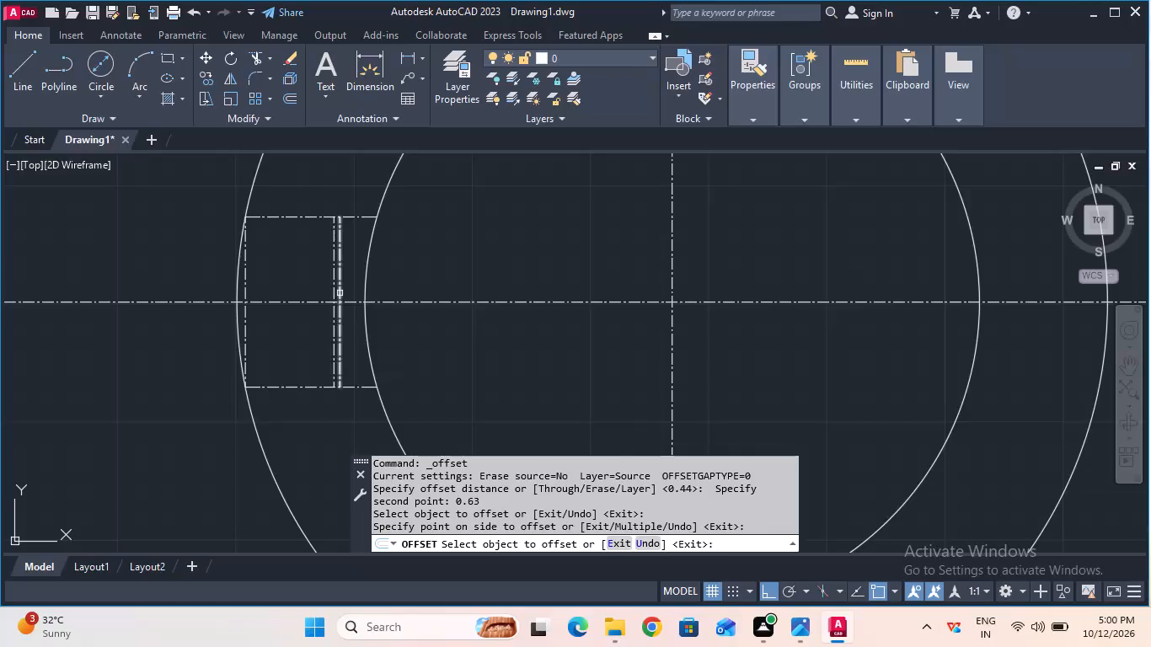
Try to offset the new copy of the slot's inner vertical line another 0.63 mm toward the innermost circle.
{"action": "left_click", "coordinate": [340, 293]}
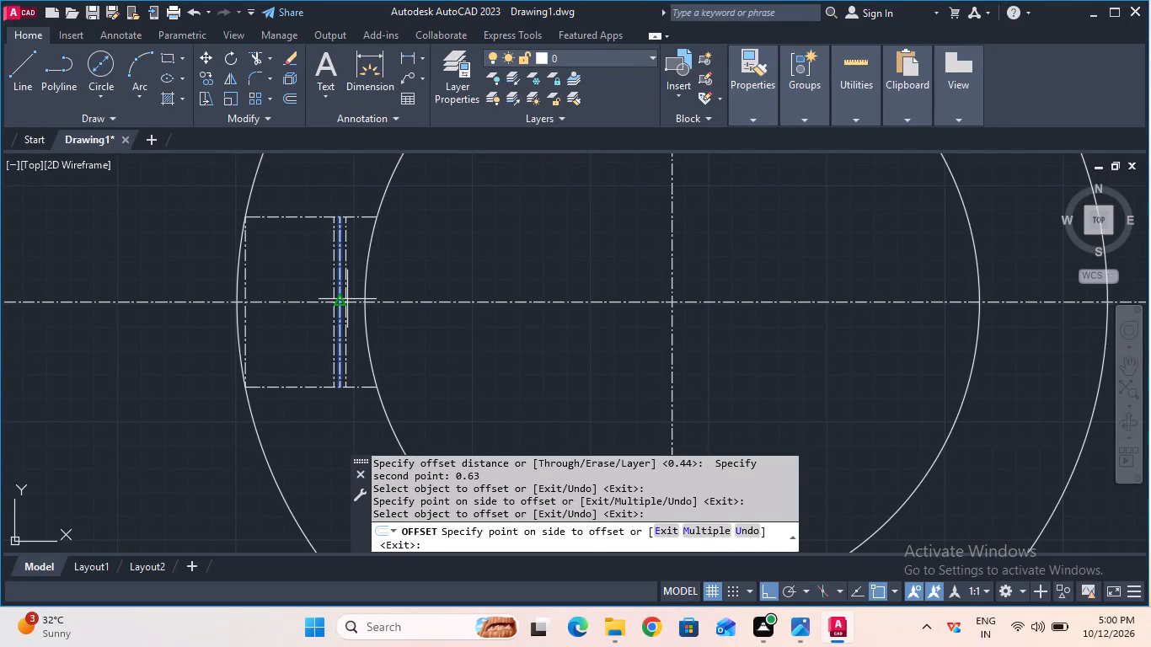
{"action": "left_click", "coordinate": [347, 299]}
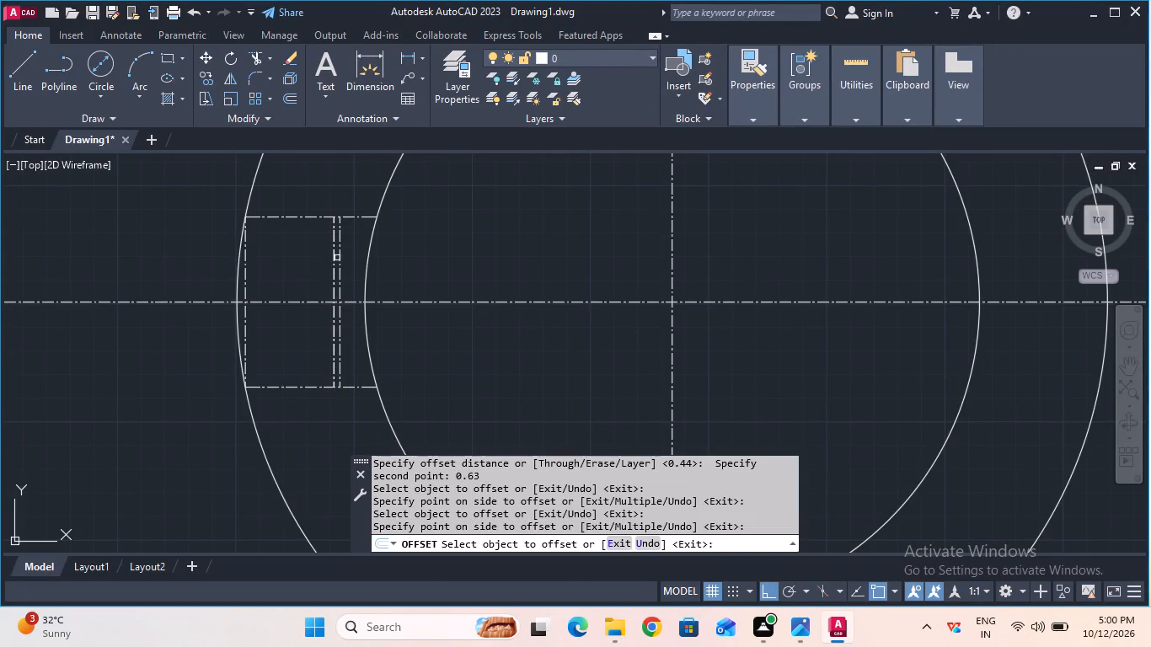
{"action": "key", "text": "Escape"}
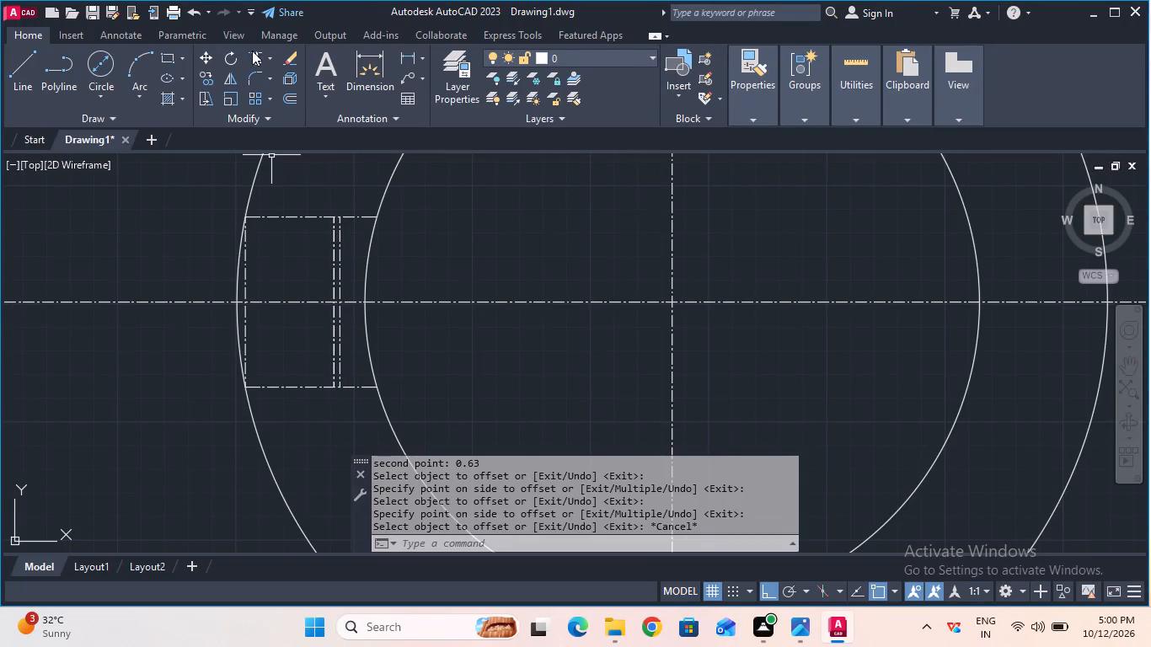
Trim away the inner vertical line farther from the innermost circle, both above and below the horizontal centre line.
{"action": "left_click", "coordinate": [253, 53]}
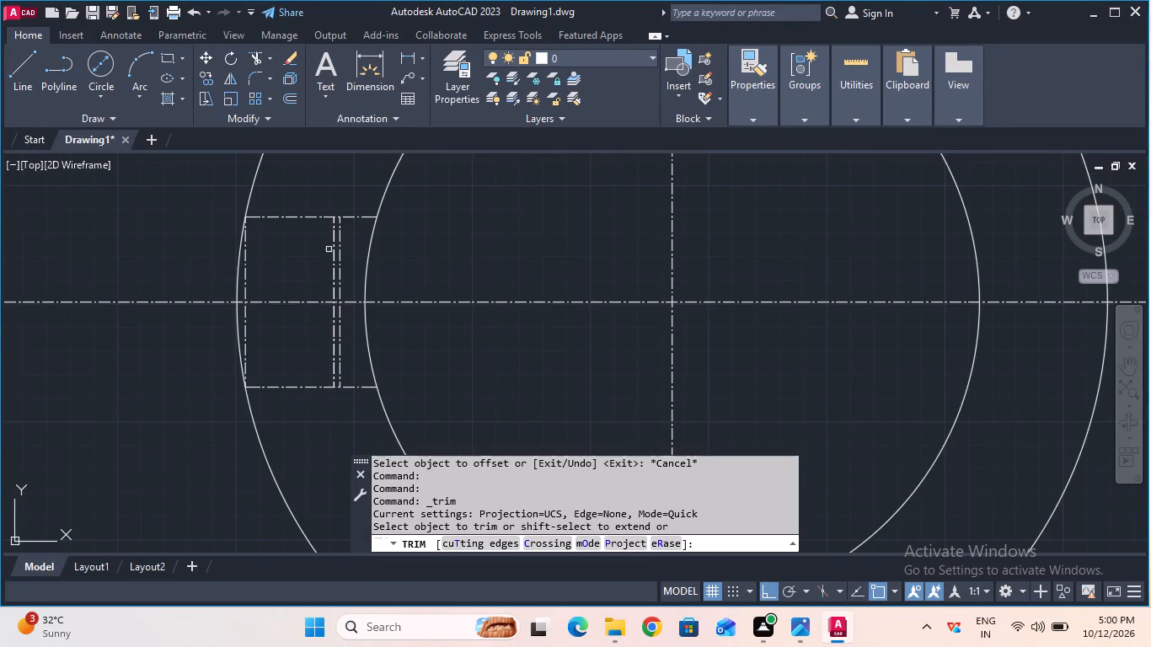
{"action": "left_click", "coordinate": [335, 249]}
{"action": "left_click", "coordinate": [331, 253]}
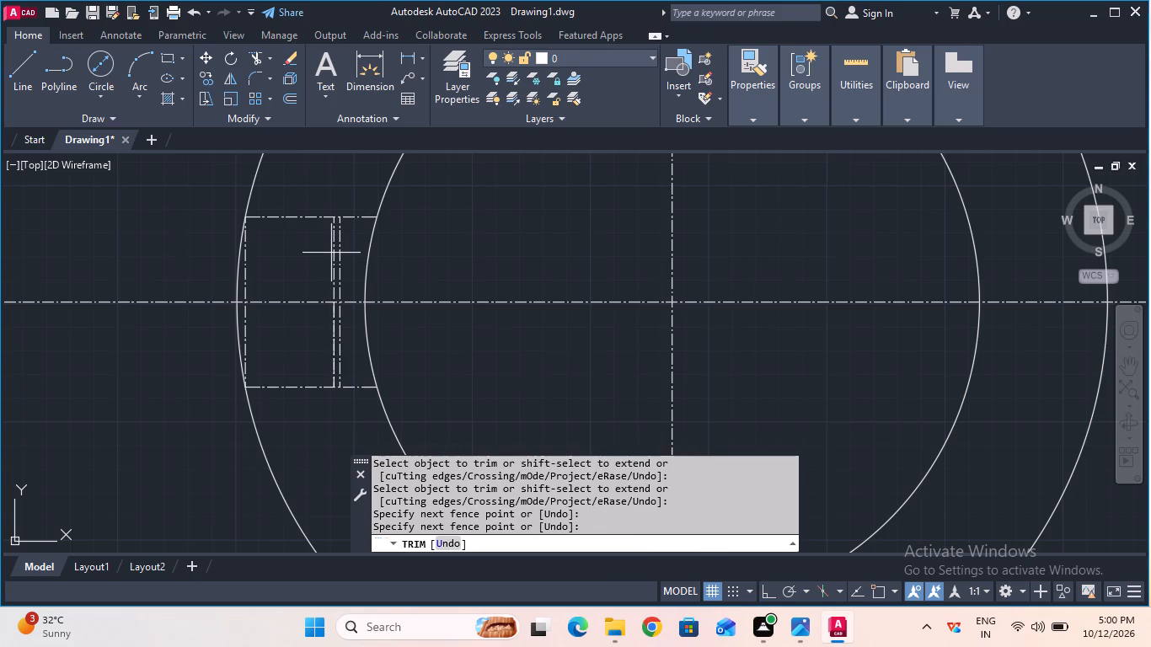
{"action": "left_click", "coordinate": [336, 253]}
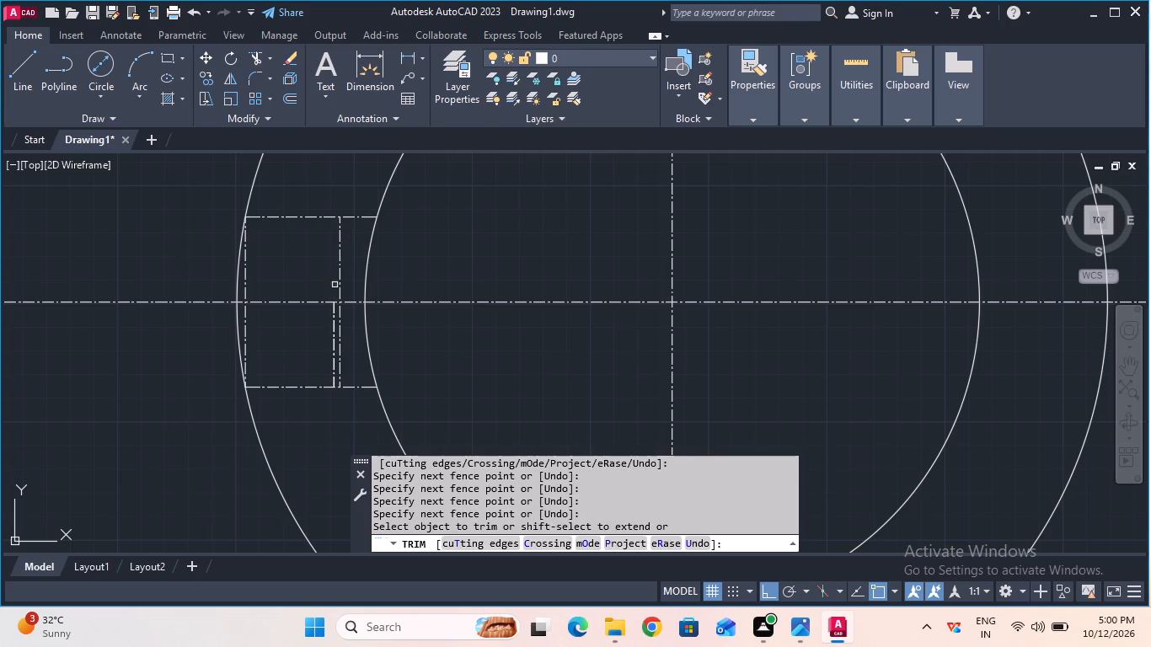
{"action": "left_click", "coordinate": [332, 335]}
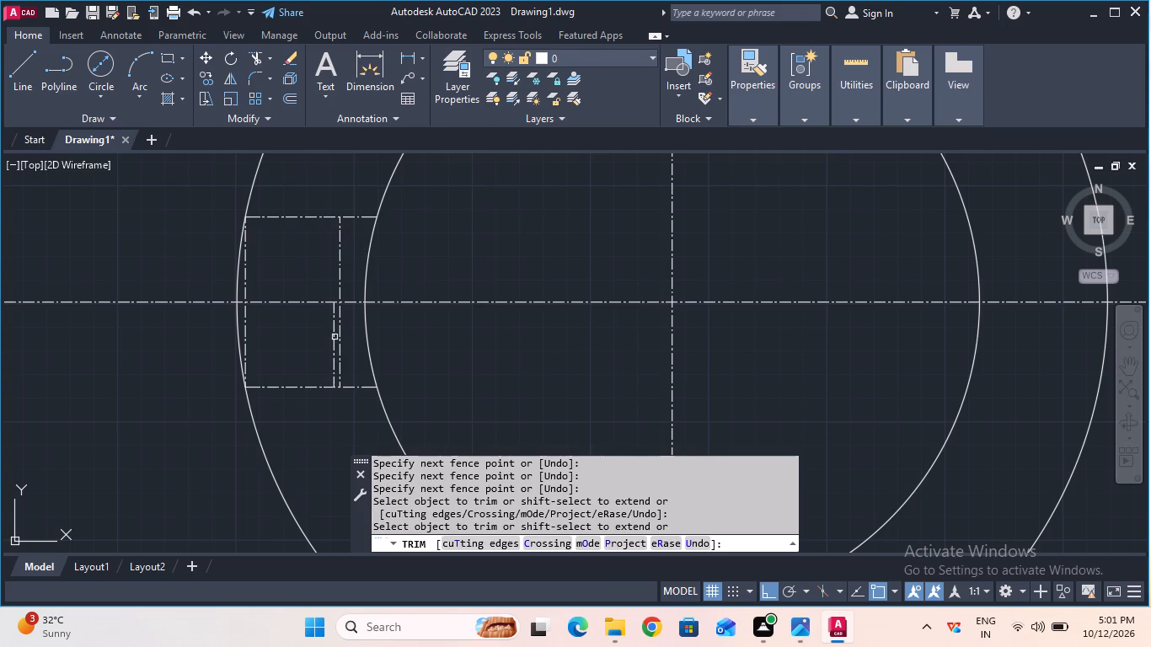
{"action": "left_click", "coordinate": [335, 337]}
{"action": "key", "text": "Escape"}
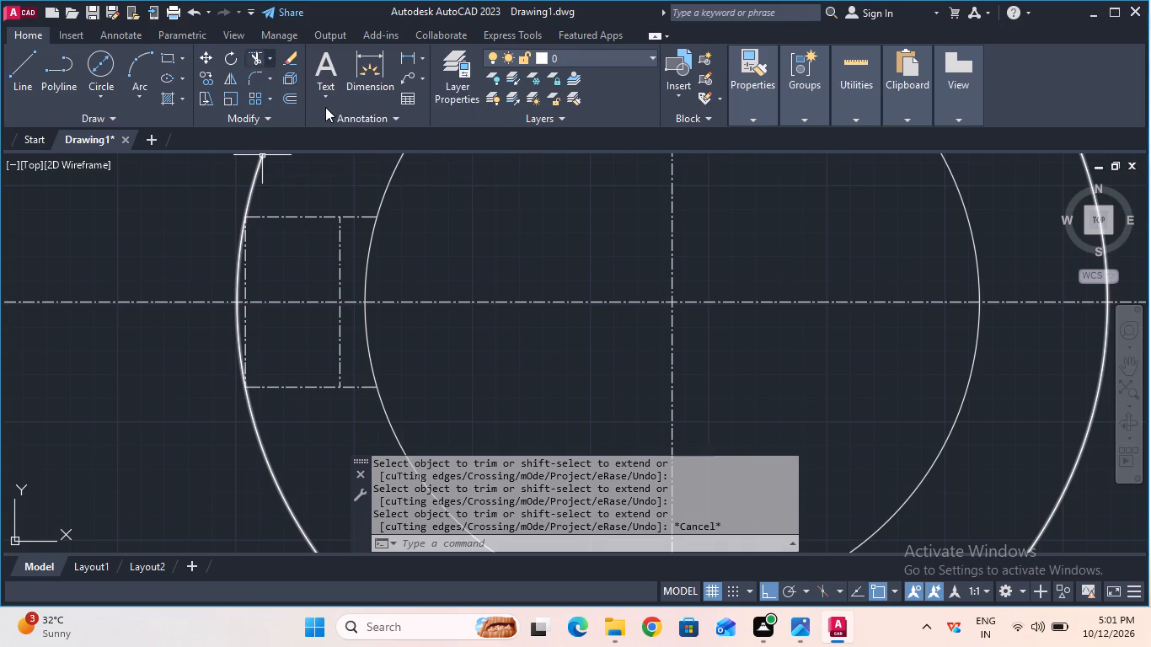
Offset the slot's remaining inner vertical line 0.63 mm toward the innermost circle.
{"action": "left_click", "coordinate": [296, 97]}
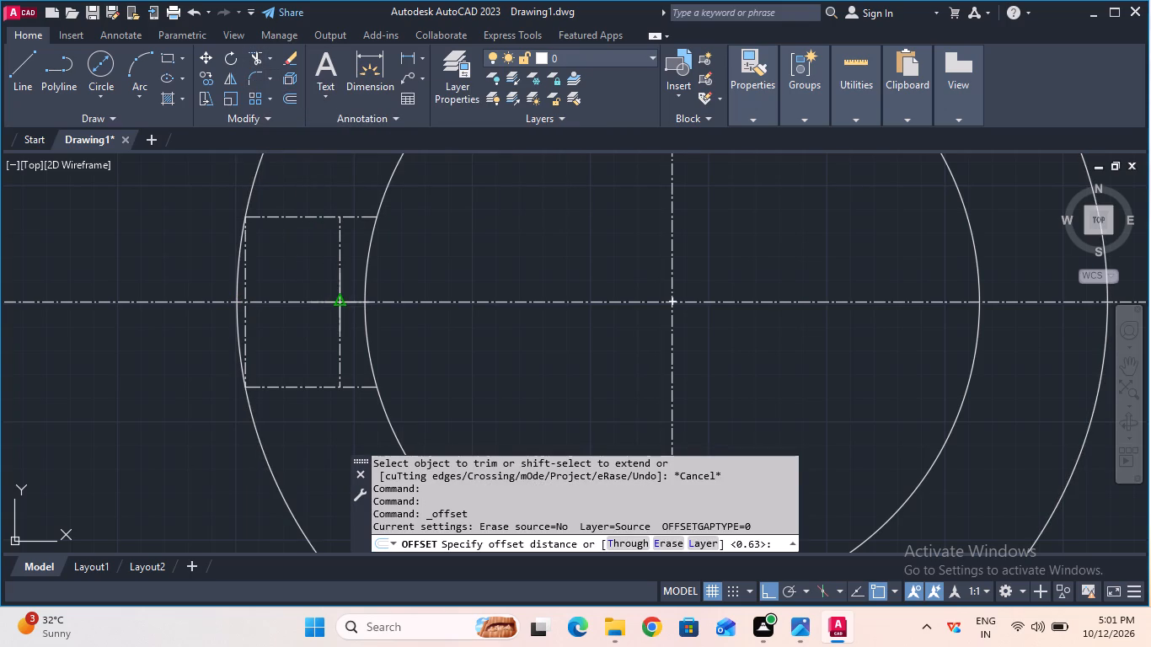
{"action": "left_click", "coordinate": [341, 301]}
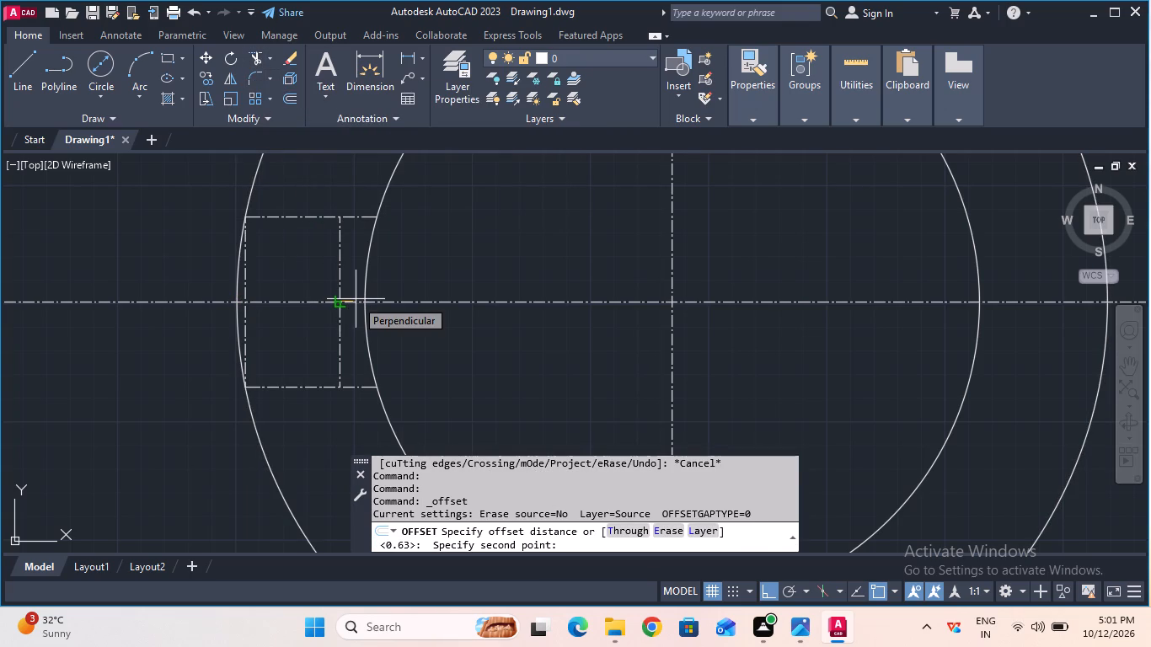
{"action": "key", "text": "0"}
{"action": "type", "text": ".6"}
{"action": "key", "text": "3"}
{"action": "key", "text": "Return"}
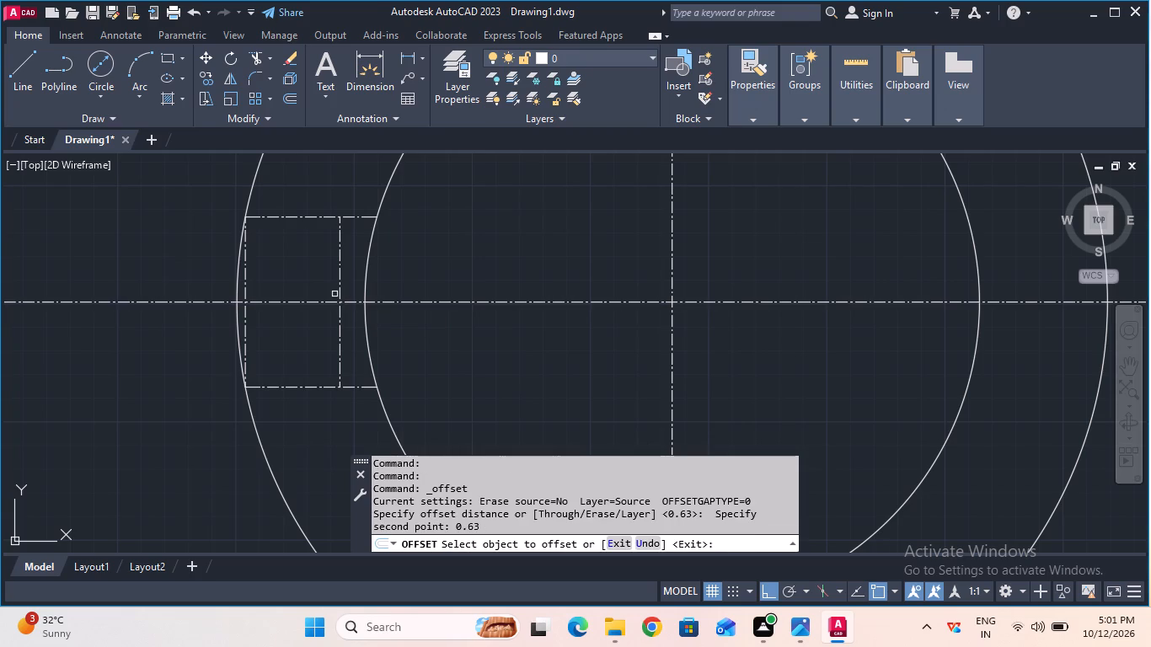
{"action": "left_click", "coordinate": [340, 288]}
{"action": "left_click", "coordinate": [351, 286]}
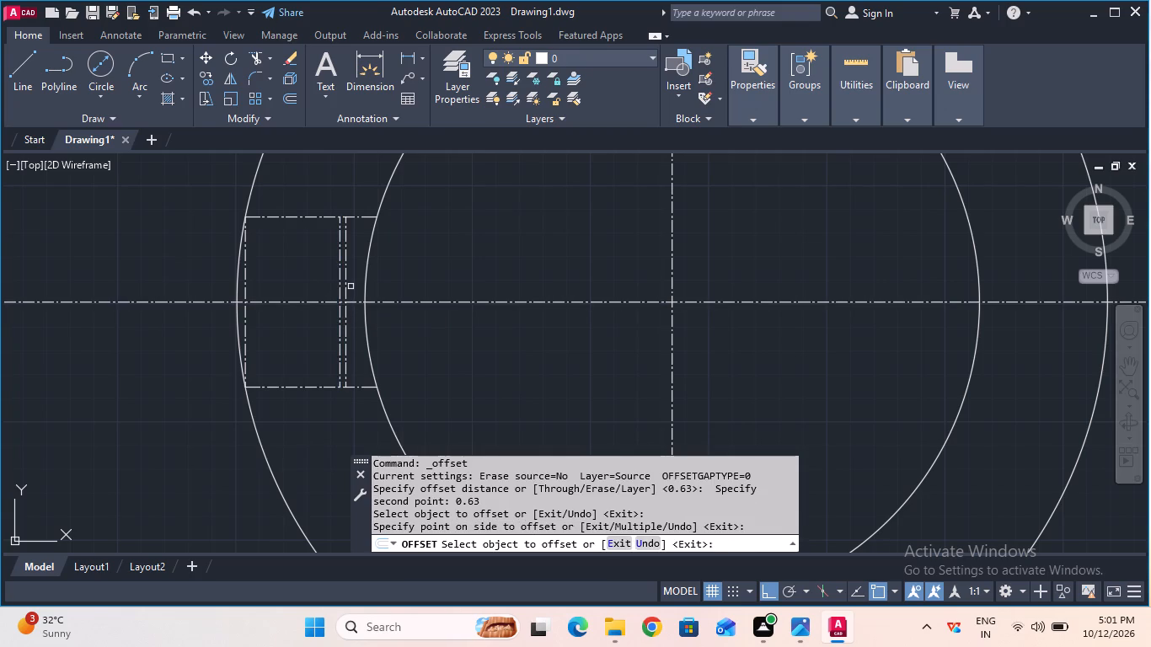
{"action": "key", "text": "Escape"}
Measure the gap from the new offset line to the innermost circle along the slot's upper line.
{"action": "scroll", "coordinate": [350, 209], "scroll_direction": "down", "scroll_amount": 1}
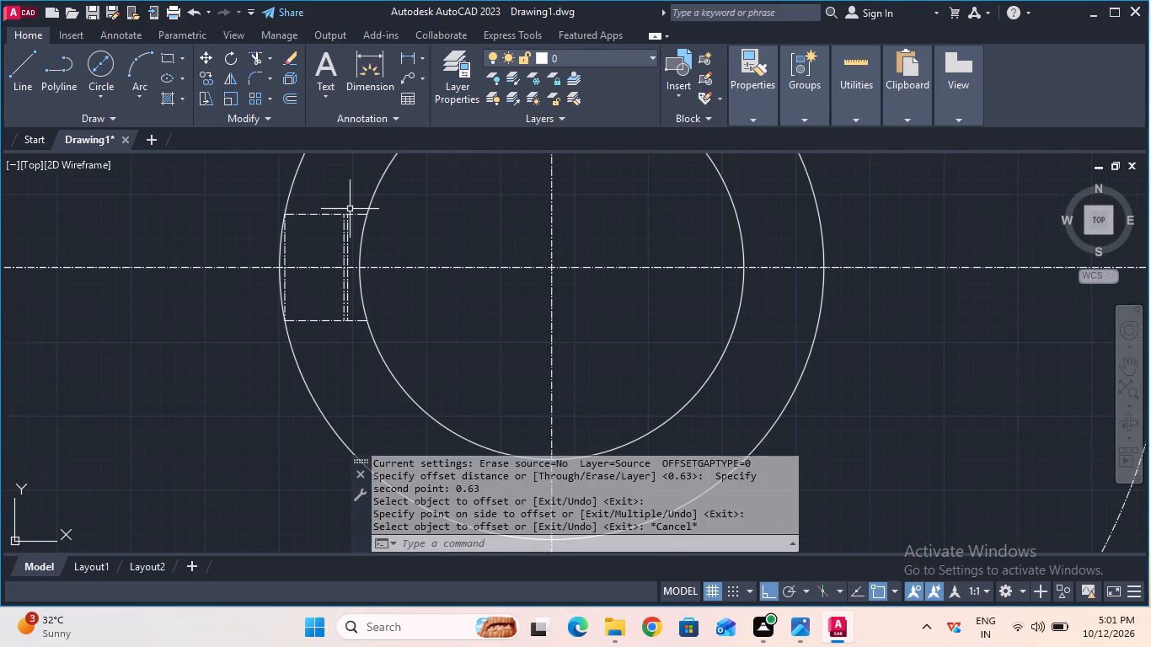
{"action": "left_click", "coordinate": [406, 56]}
{"action": "left_click", "coordinate": [348, 213]}
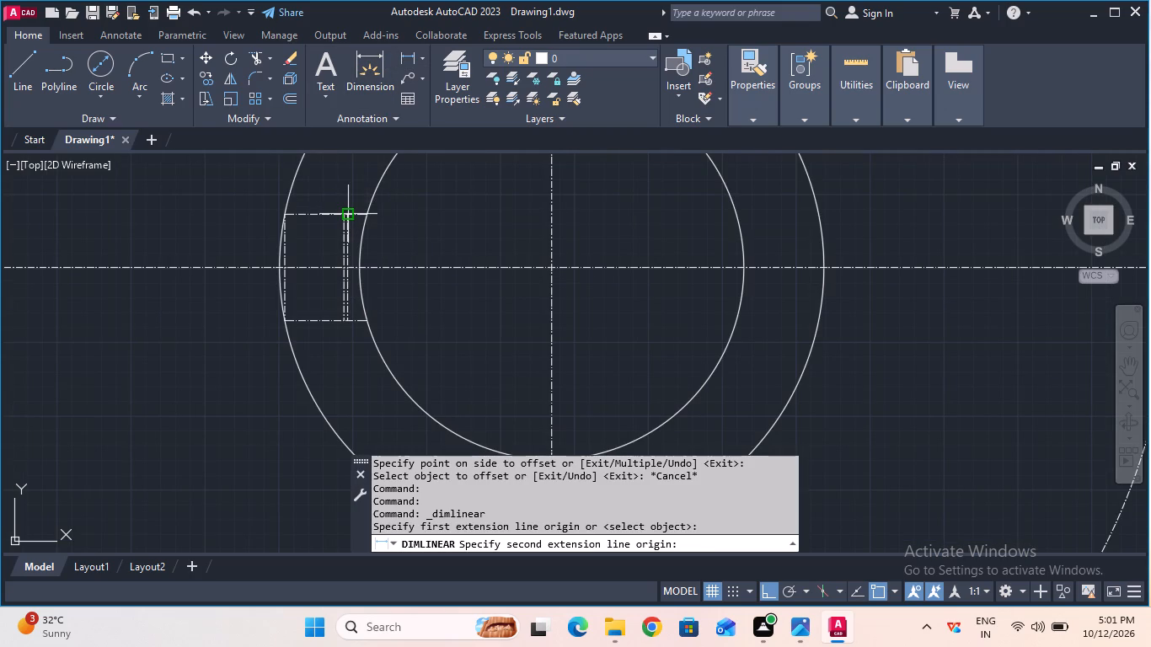
{"action": "left_click", "coordinate": [363, 213]}
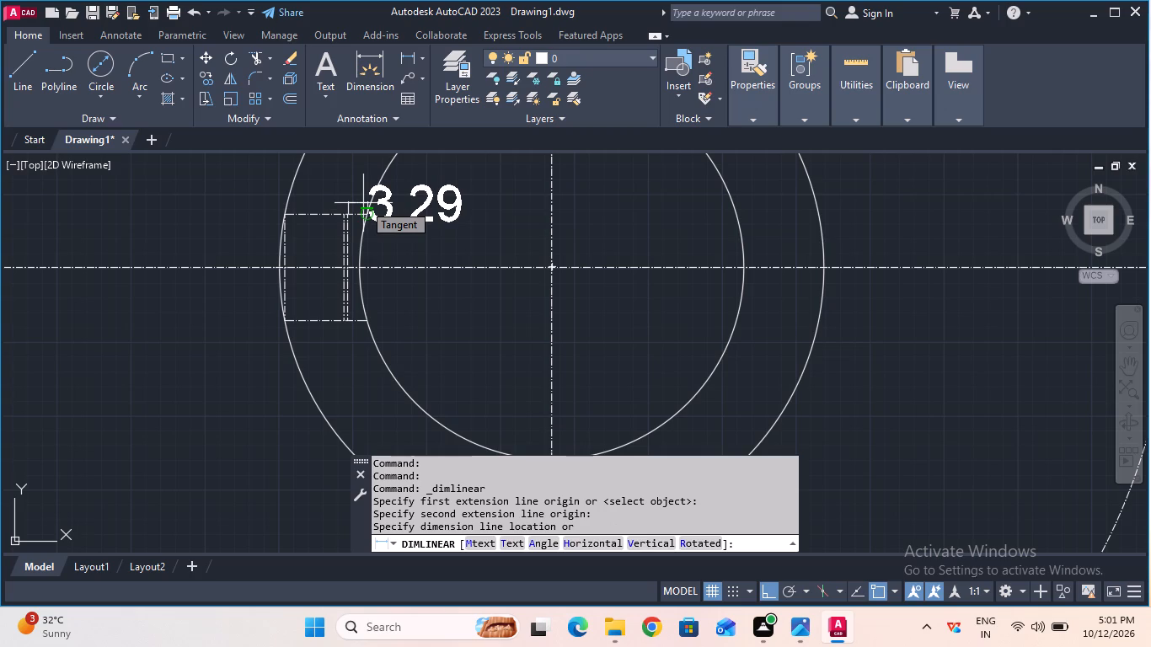
{"action": "key", "text": "Escape"}
Offset the vertical line nearest the innermost circle 0.06 mm toward that circle.
{"action": "scroll", "coordinate": [363, 203], "scroll_direction": "up", "scroll_amount": 1}
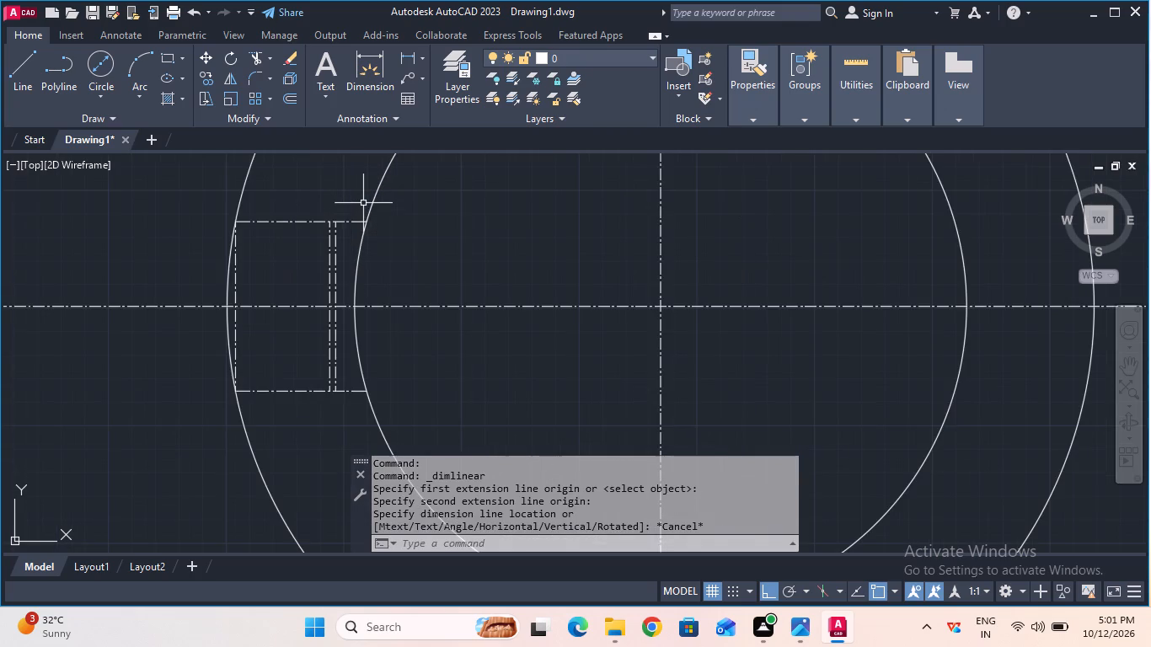
{"action": "scroll", "coordinate": [363, 203], "scroll_direction": "up", "scroll_amount": 1}
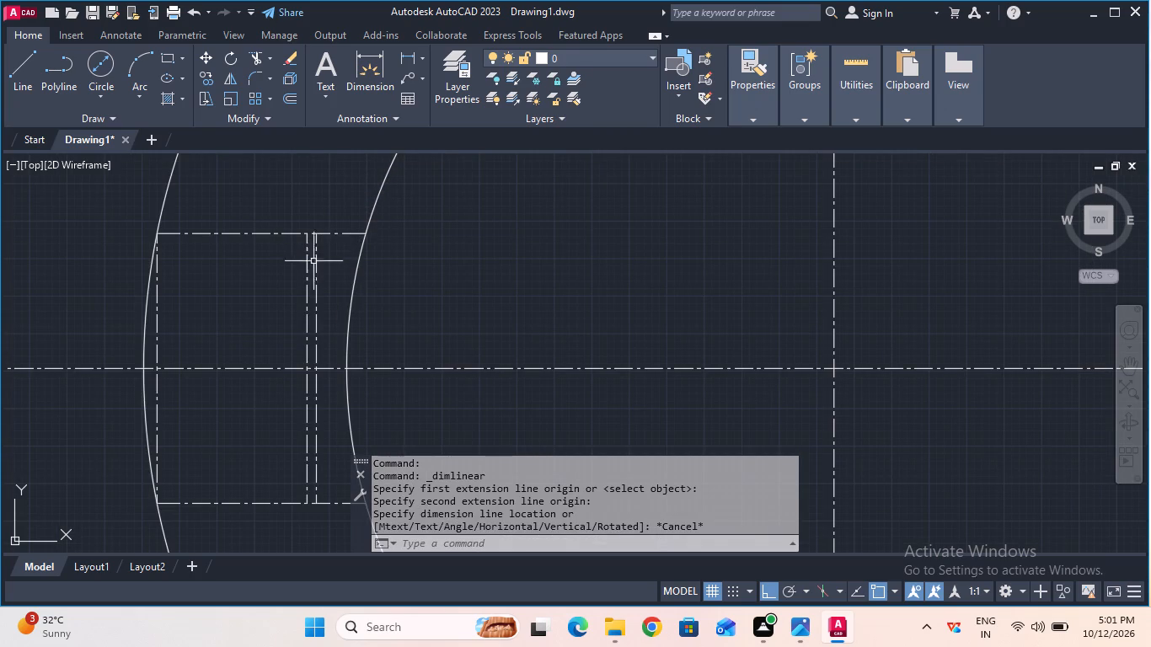
{"action": "left_click", "coordinate": [286, 91]}
{"action": "left_click", "coordinate": [313, 364]}
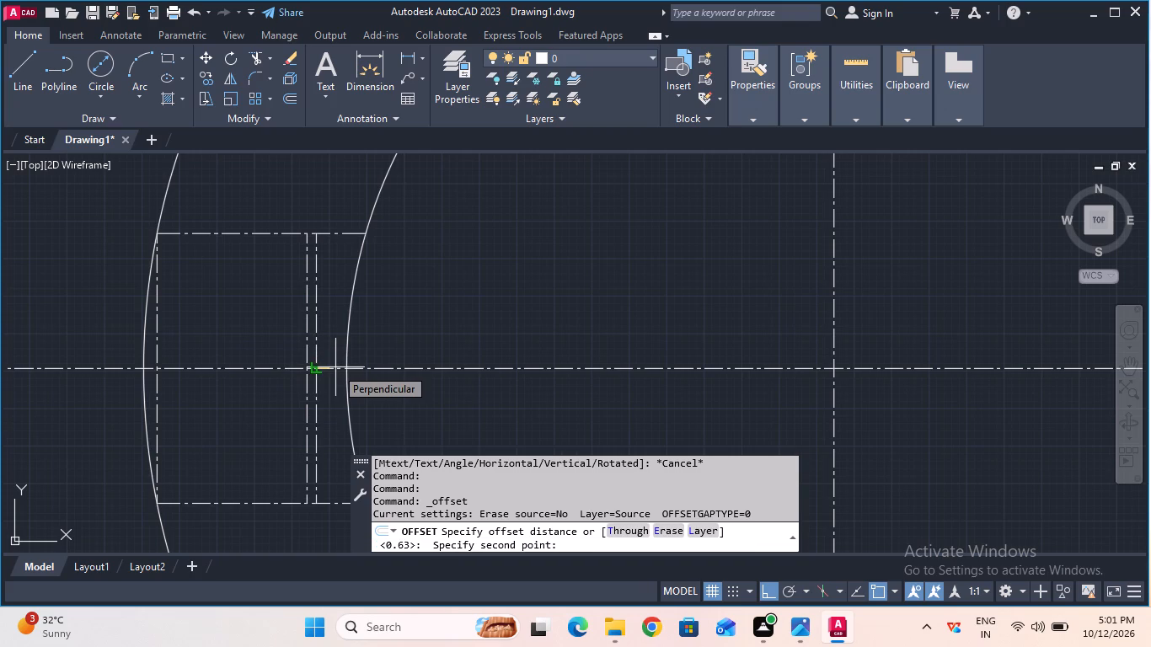
{"action": "type", "text": "0.0"}
{"action": "key", "text": "6"}
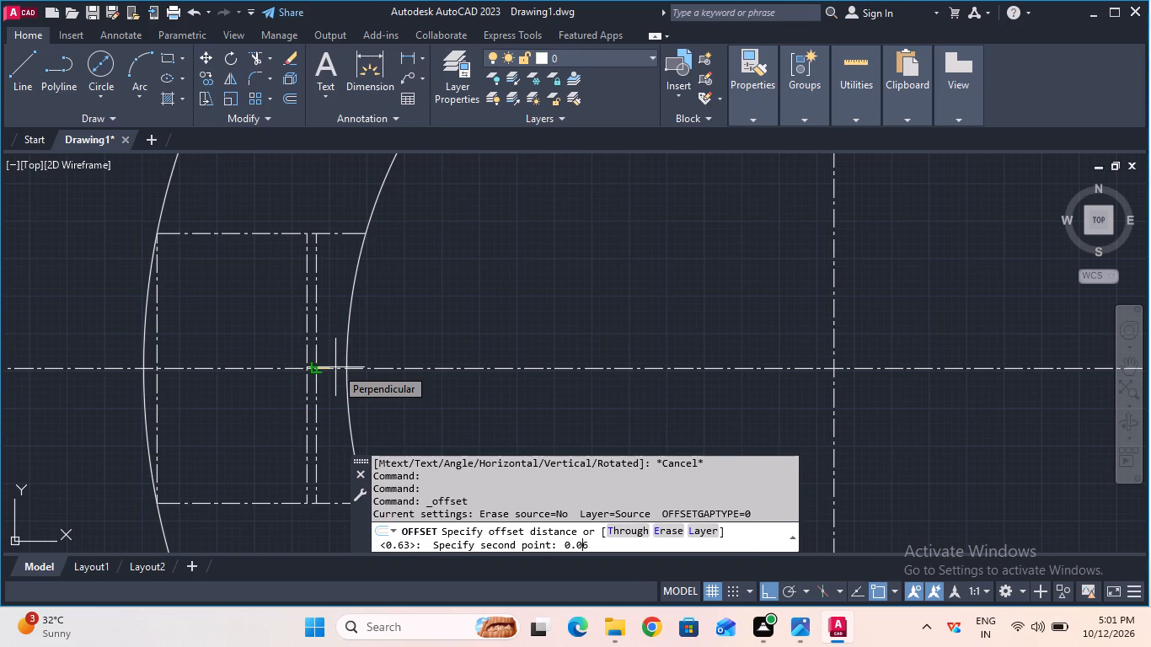
{"action": "key", "text": "Return"}
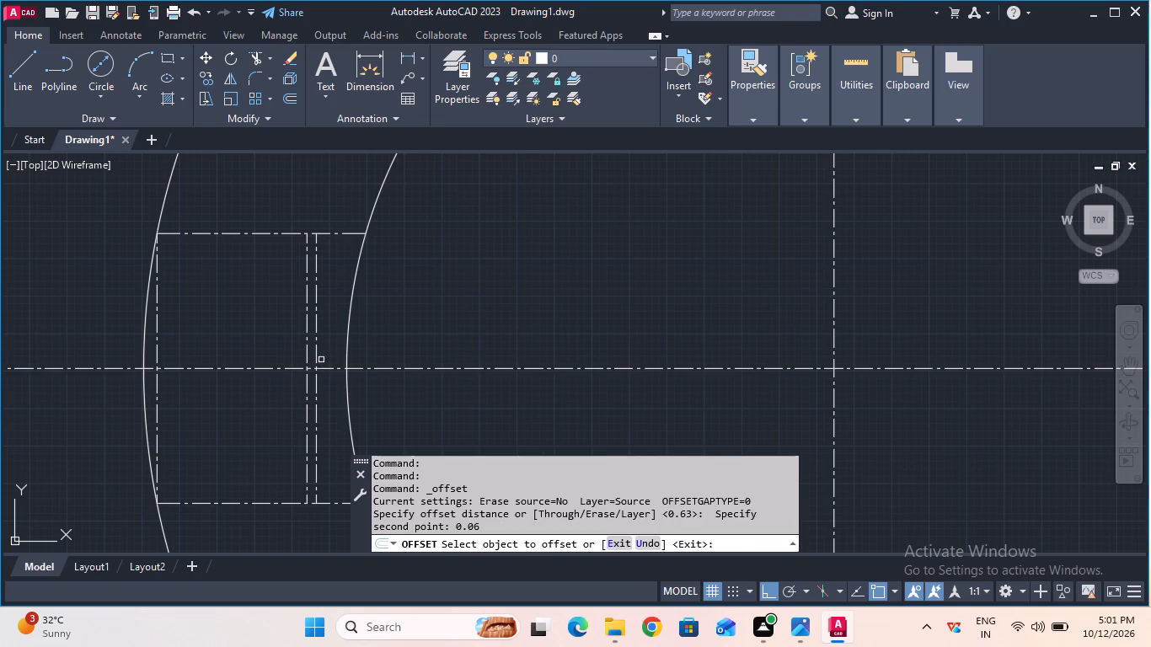
{"action": "left_click", "coordinate": [314, 359]}
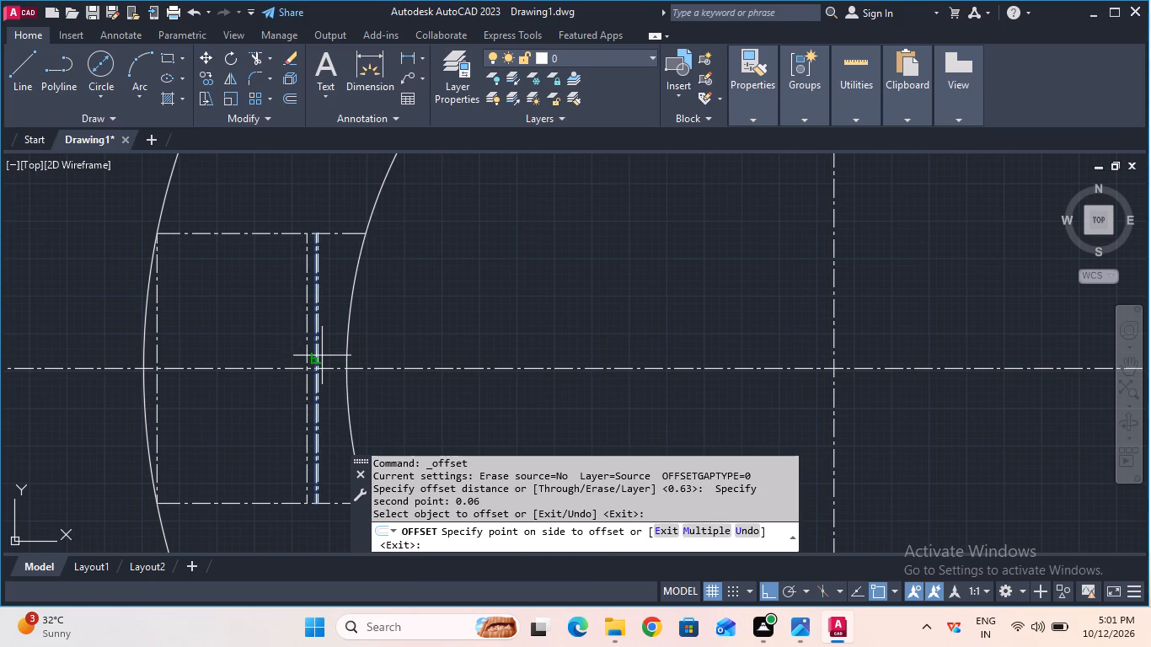
{"action": "left_click", "coordinate": [322, 356]}
{"action": "scroll", "coordinate": [322, 356], "scroll_direction": "up", "scroll_amount": 2}
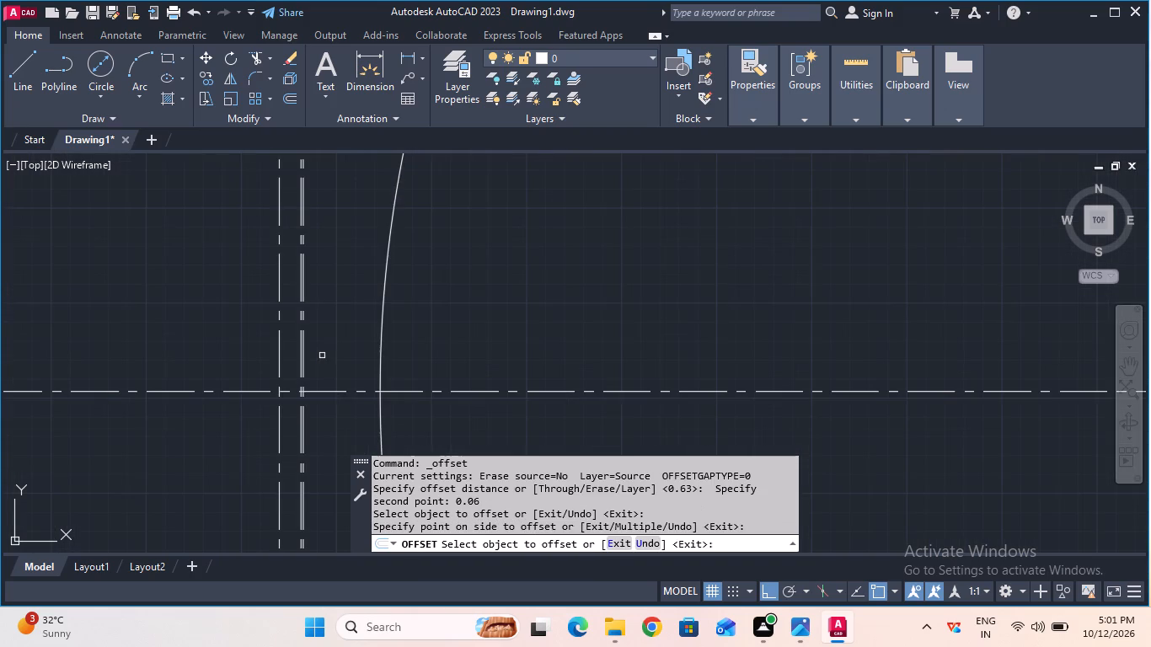
{"action": "middle_click_drag", "start_coordinate": [372, 282], "coordinate": [390, 393]}
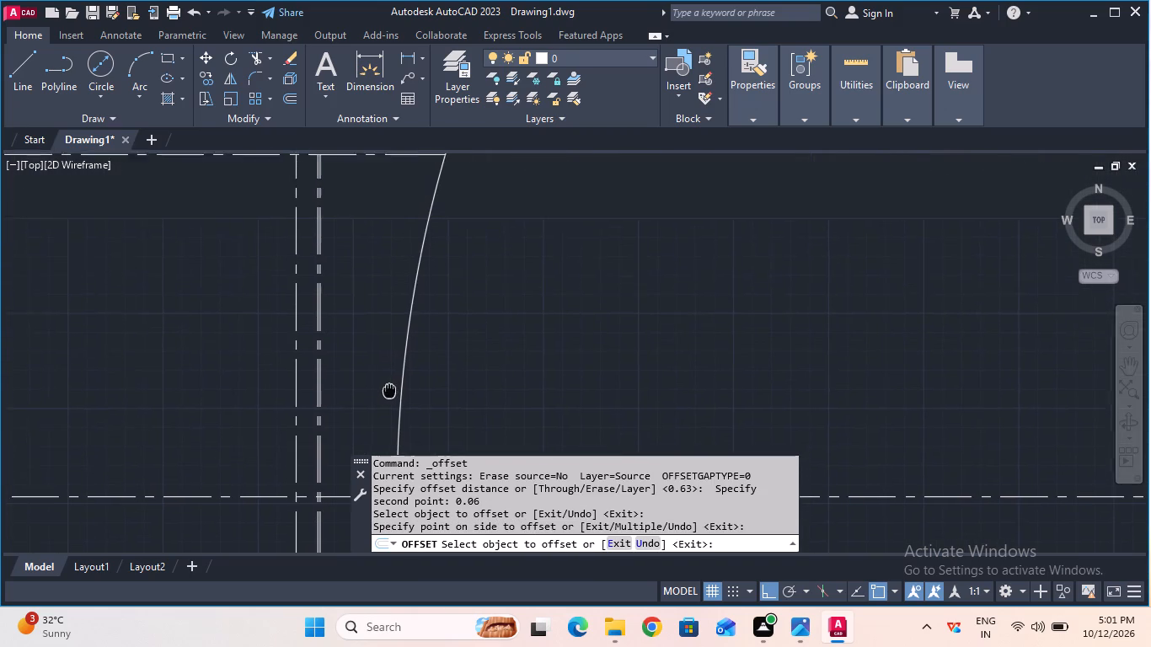
{"action": "middle_click_drag", "start_coordinate": [390, 393], "coordinate": [398, 446]}
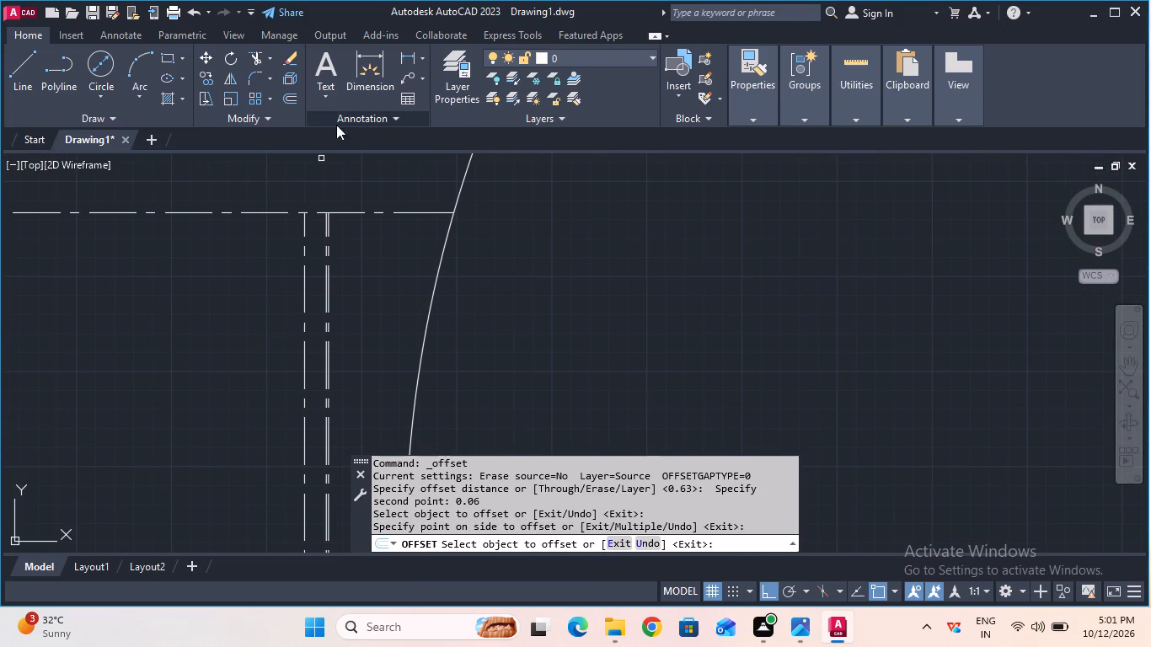
{"action": "key", "text": "Escape"}
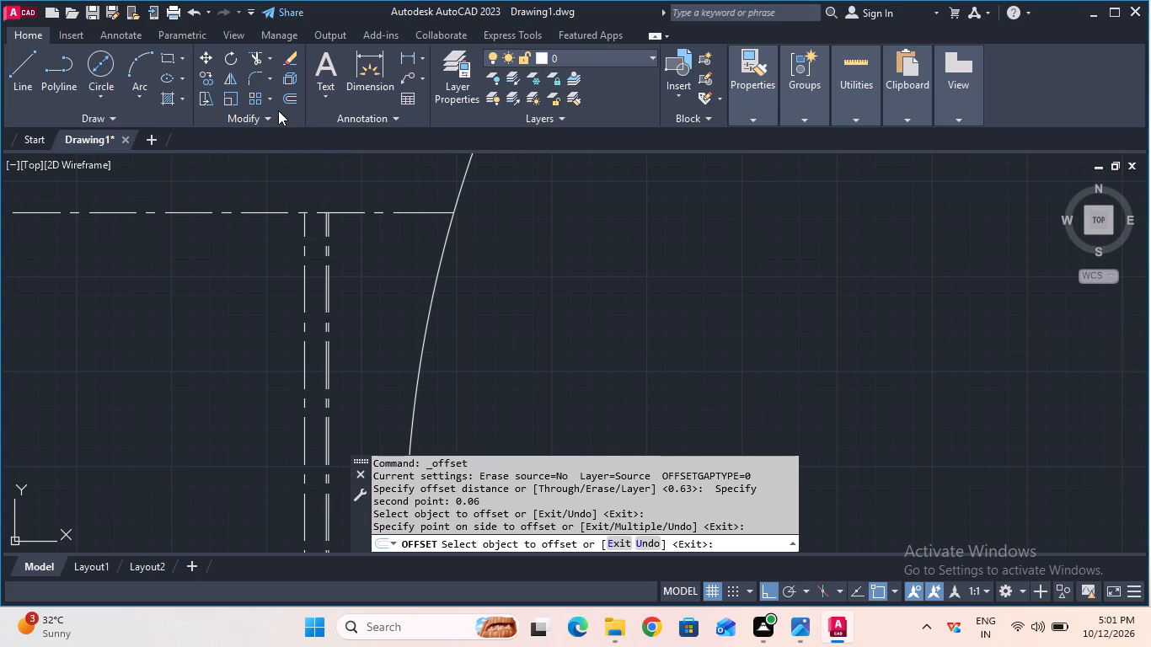
Erase the source line of the 0.06 mm offset, the one of the close pair farther from the innermost circle.
{"action": "left_click", "coordinate": [286, 61]}
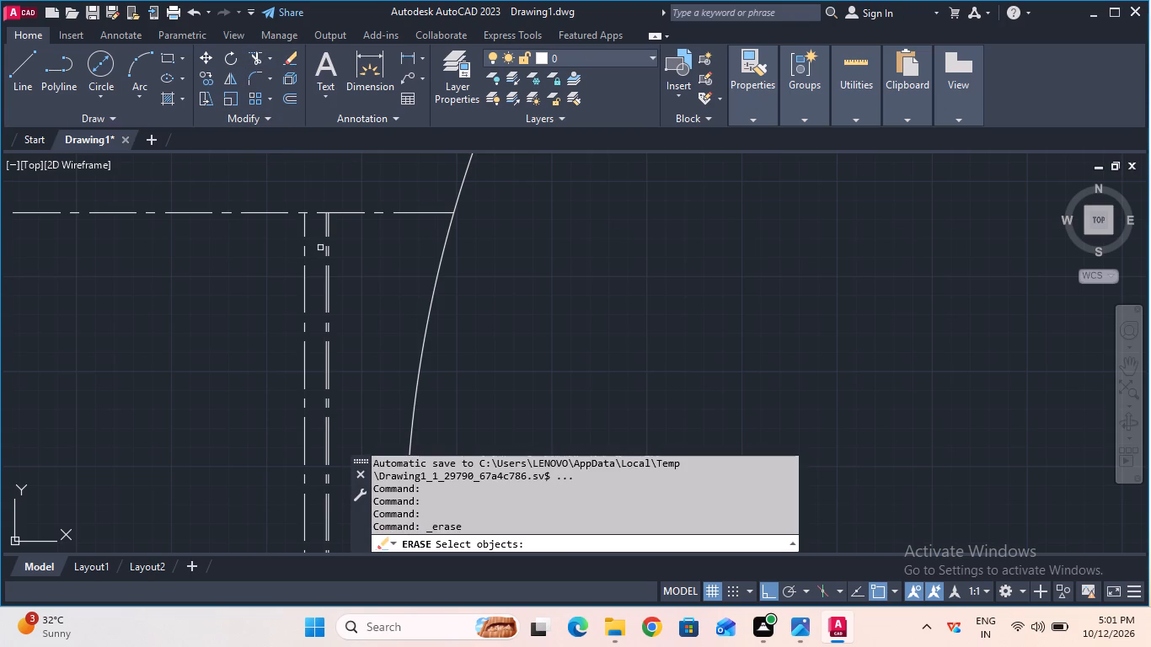
{"action": "left_click", "coordinate": [327, 254]}
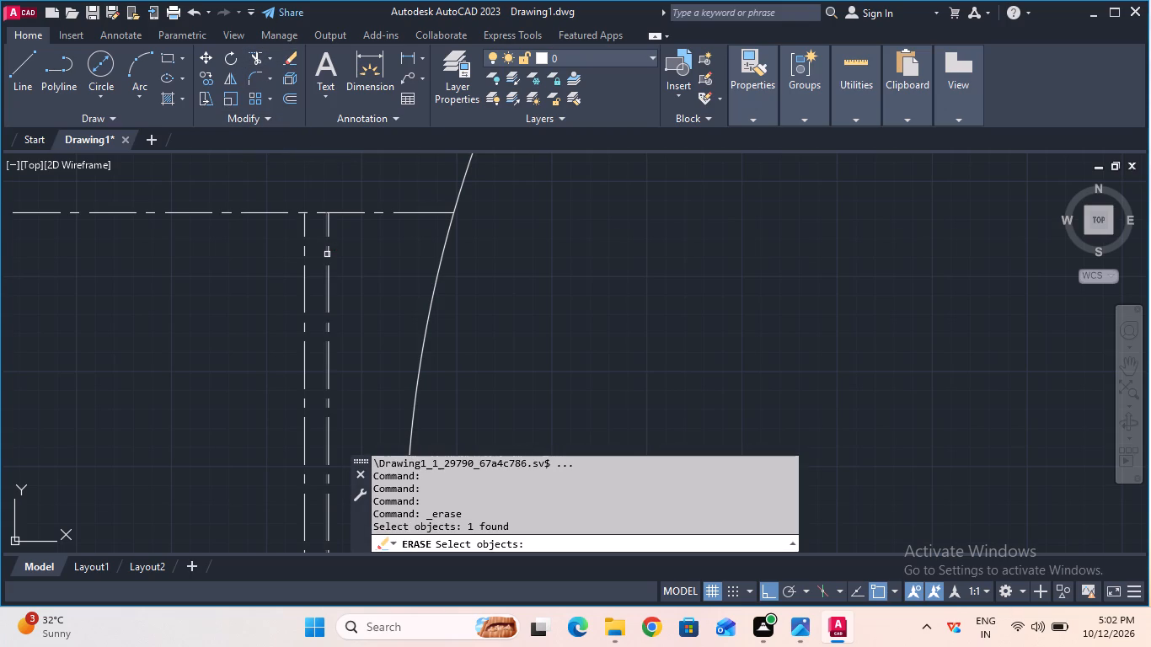
{"action": "key", "text": "Return"}
Measure the gap from the shifted vertical line to the innermost circle along the slot's upper line.
{"action": "scroll", "coordinate": [327, 254], "scroll_direction": "down", "scroll_amount": 3}
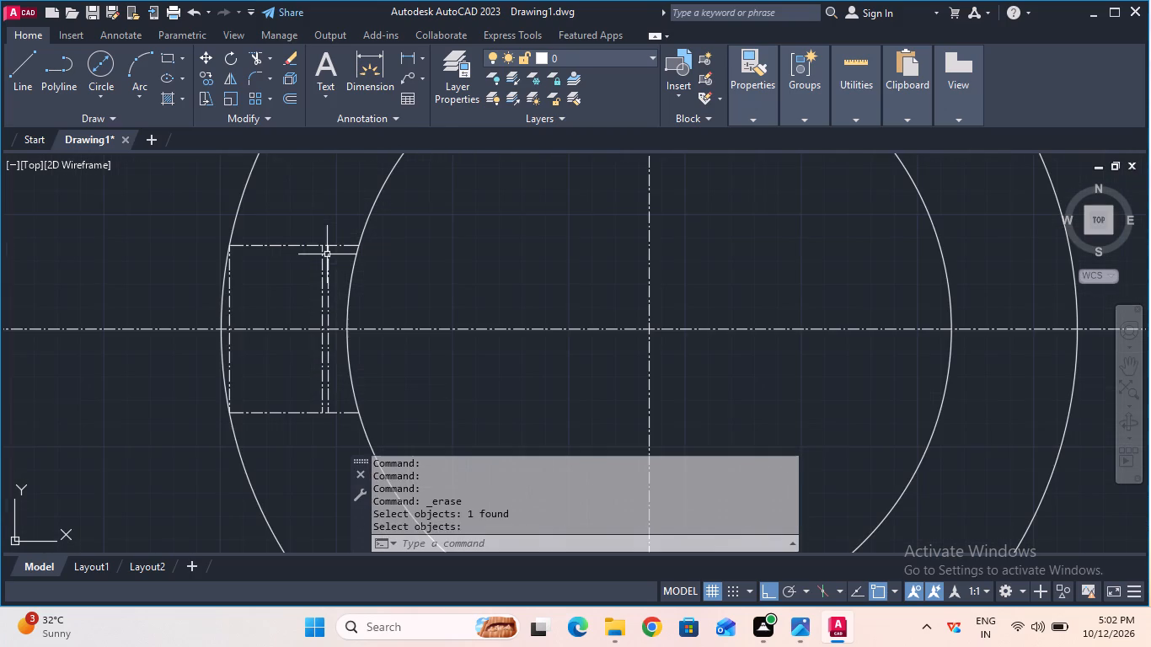
{"action": "left_click", "coordinate": [407, 58]}
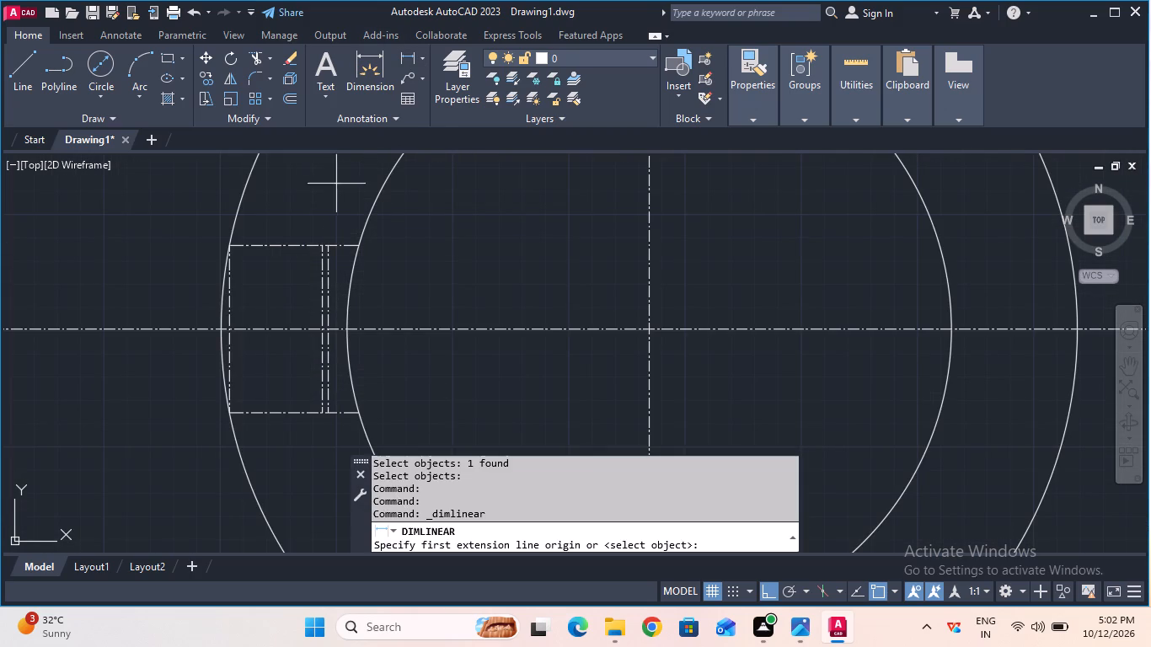
{"action": "left_click", "coordinate": [329, 244]}
{"action": "left_click", "coordinate": [356, 246]}
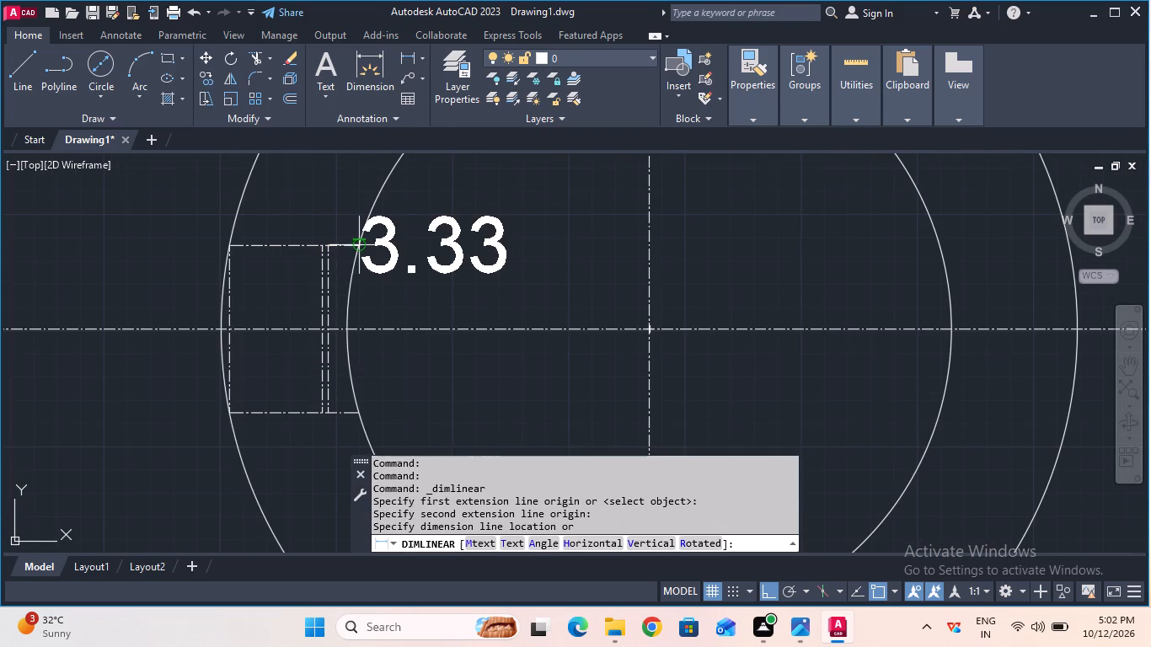
{"action": "key", "text": "Escape"}
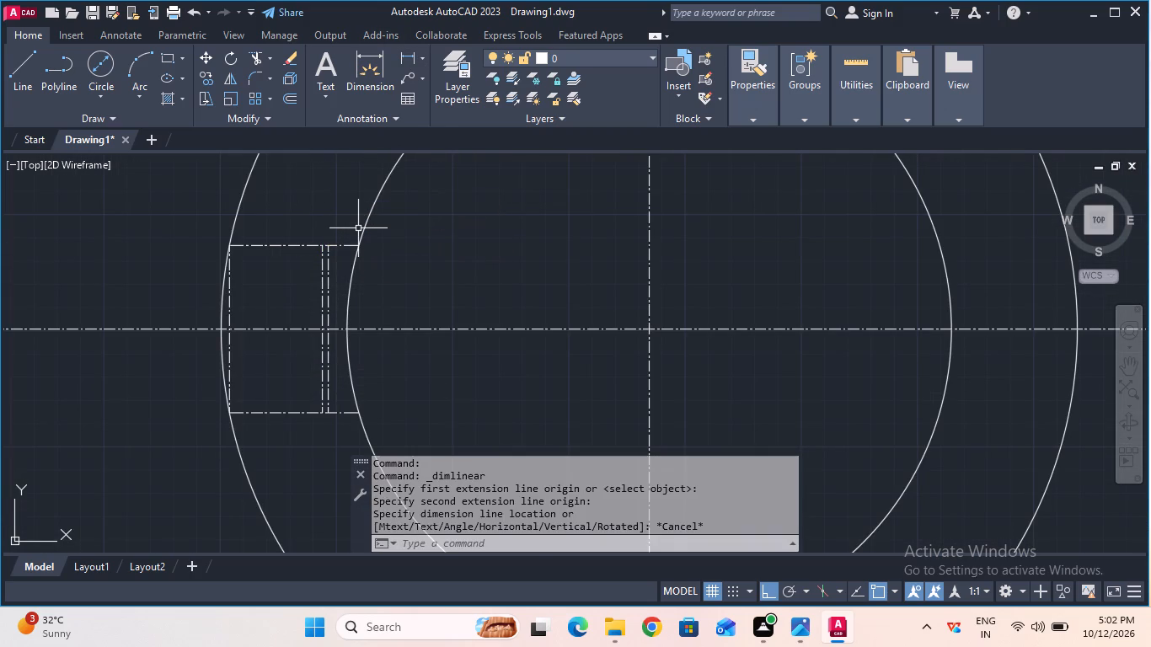
{"action": "scroll", "coordinate": [351, 228], "scroll_direction": "up", "scroll_amount": 1}
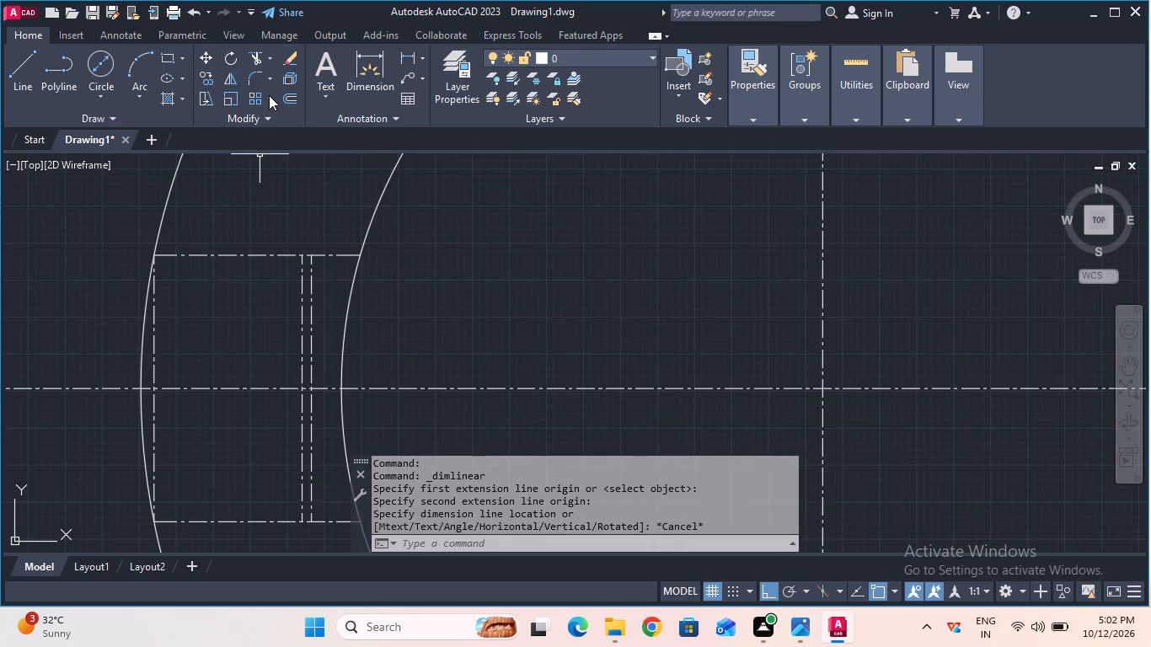
Offset the vertical line nearest the innermost circle 0.10 mm toward that circle.
{"action": "scroll", "coordinate": [269, 95], "scroll_direction": "down", "scroll_amount": 3}
{"action": "left_click", "coordinate": [290, 93]}
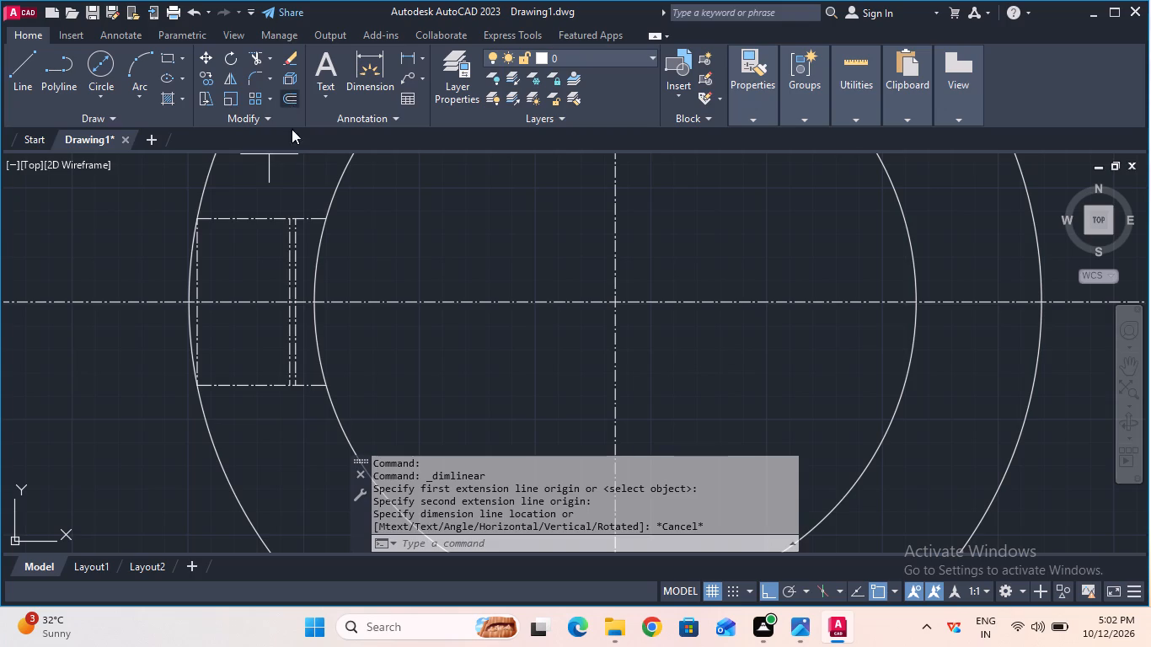
{"action": "left_click", "coordinate": [299, 304]}
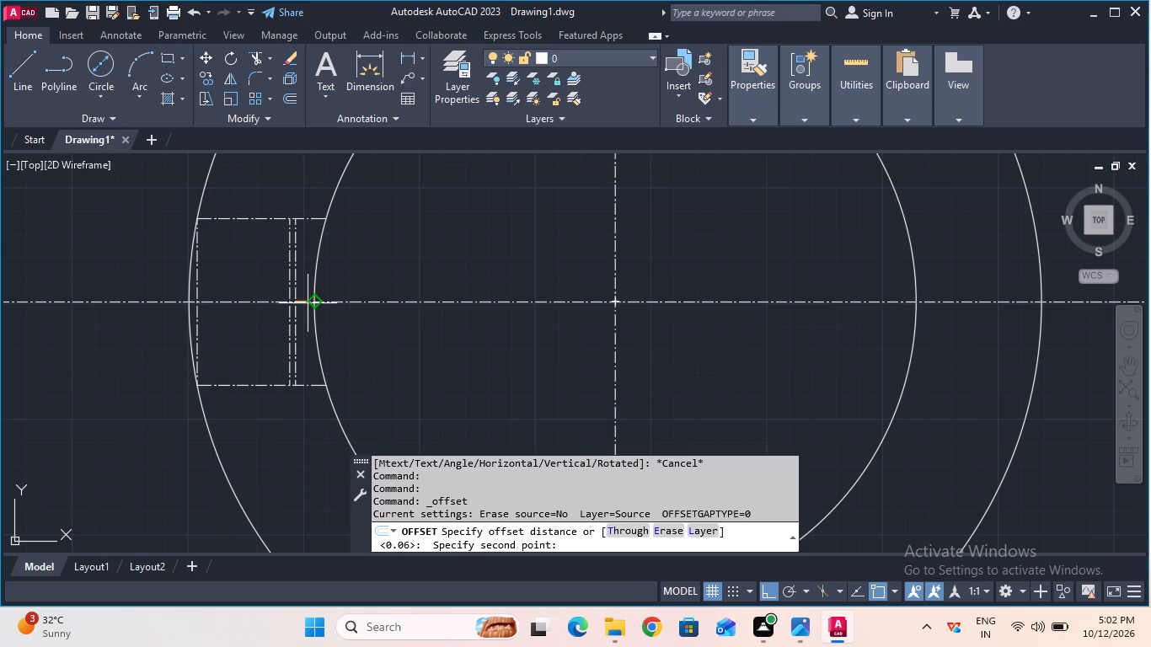
{"action": "type", "text": "0.1"}
{"action": "key", "text": "0"}
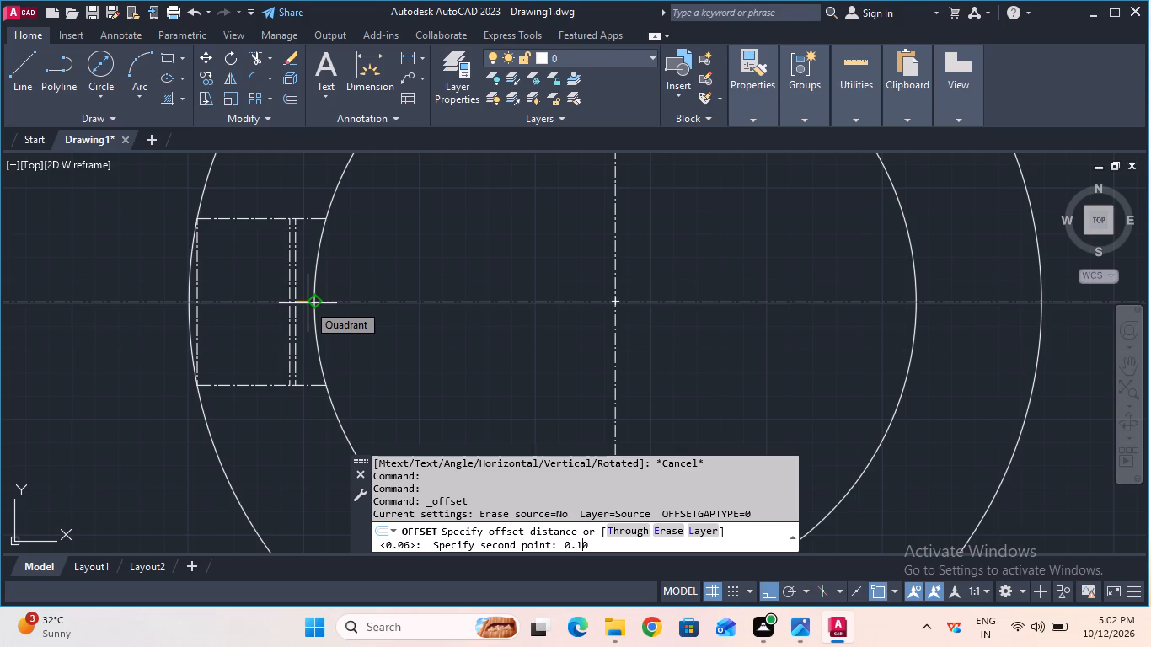
{"action": "key", "text": "Return"}
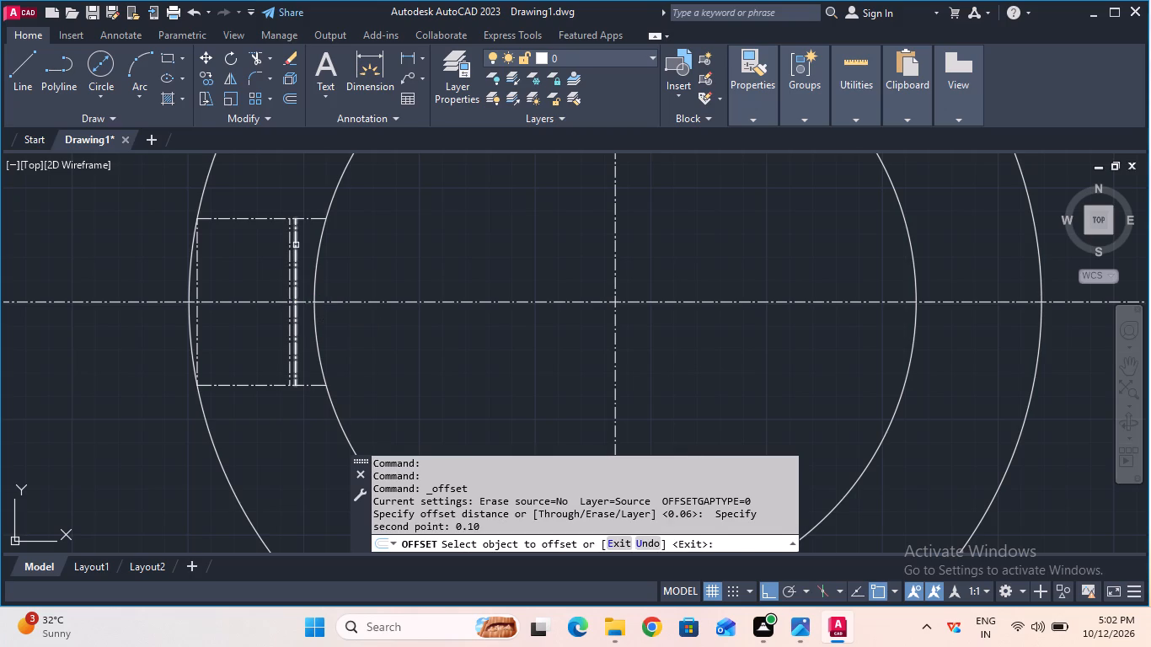
{"action": "left_click", "coordinate": [296, 244]}
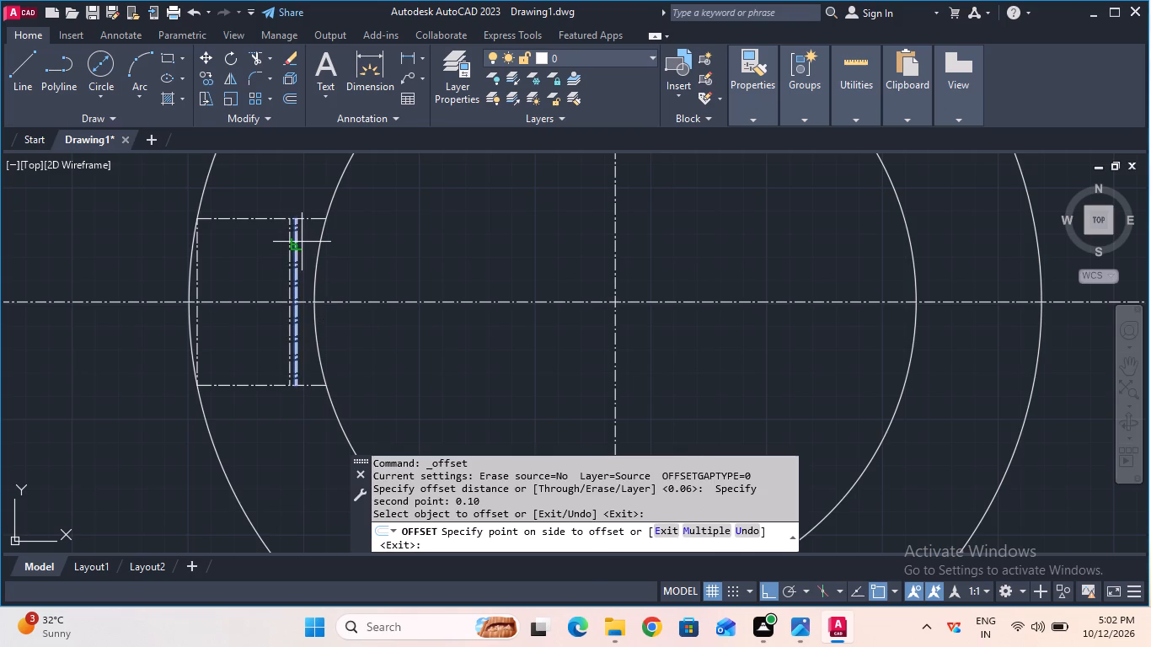
{"action": "left_click", "coordinate": [302, 242]}
{"action": "scroll", "coordinate": [302, 242], "scroll_direction": "up", "scroll_amount": 2}
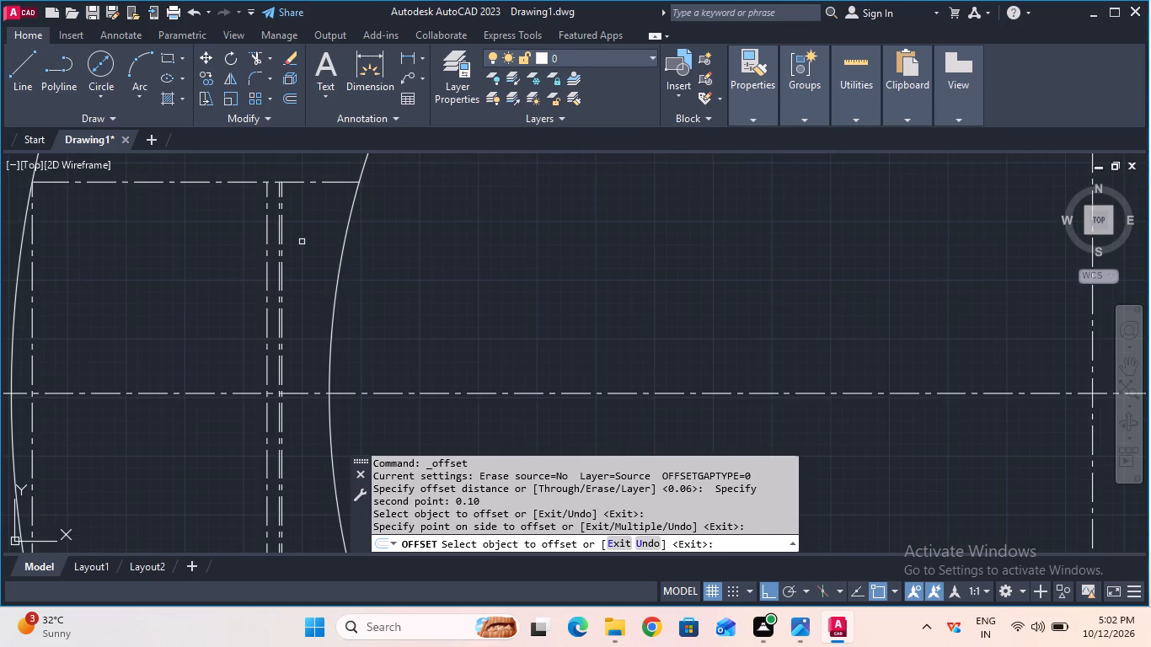
{"action": "key", "text": "Escape"}
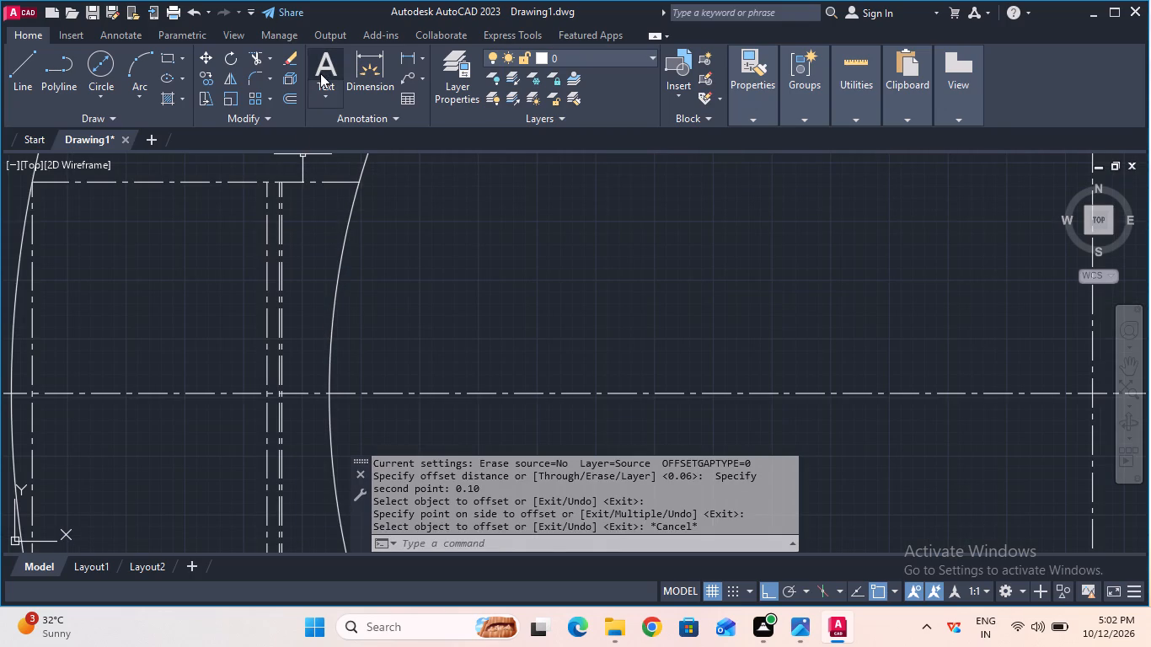
Measure the gap from the new 0.10 mm offset line to the innermost circle along the slot's upper line.
{"action": "scroll", "coordinate": [326, 103], "scroll_direction": "down", "scroll_amount": 3}
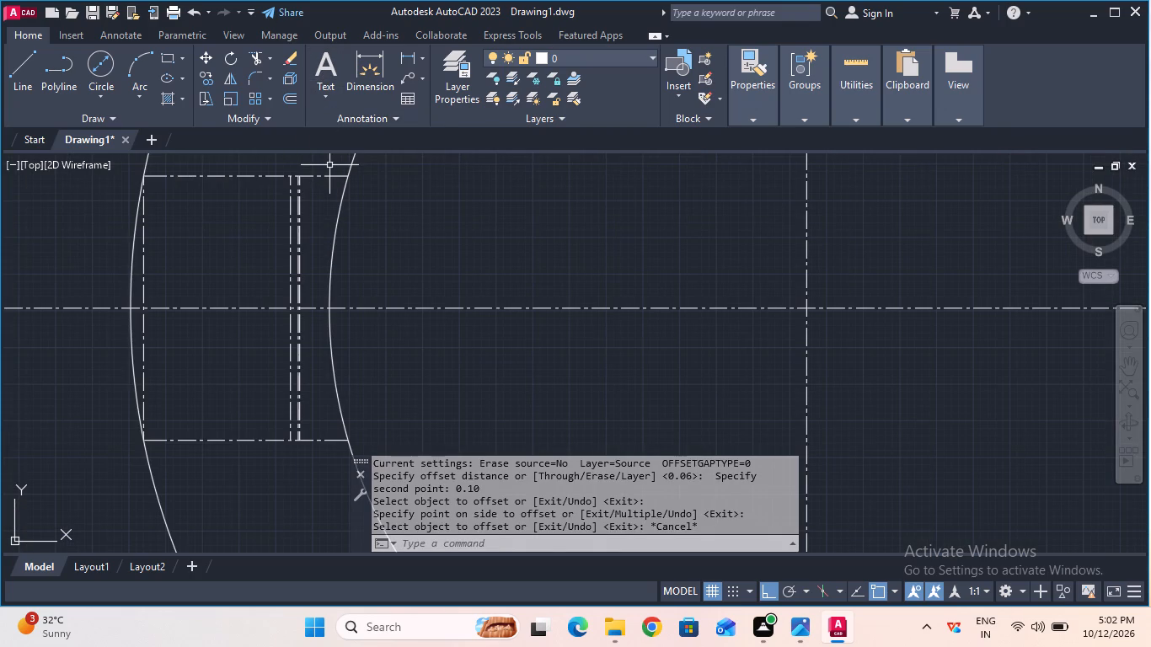
{"action": "middle_click_drag", "start_coordinate": [329, 165], "coordinate": [344, 275]}
{"action": "scroll", "coordinate": [344, 275], "scroll_direction": "up", "scroll_amount": 1}
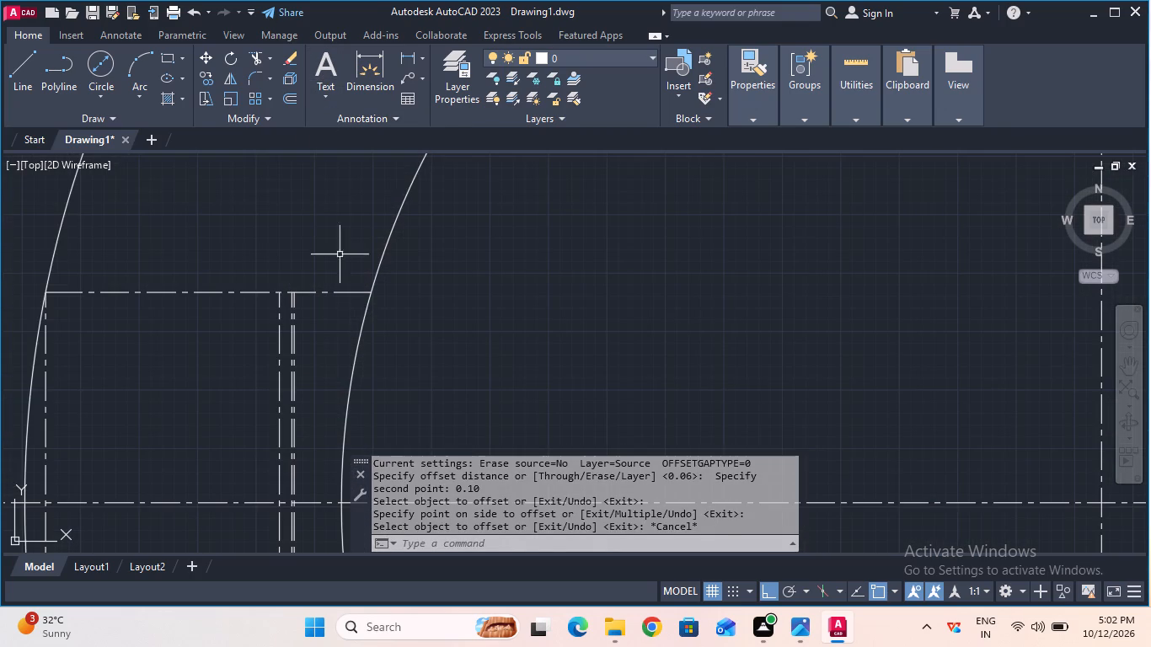
{"action": "left_click", "coordinate": [401, 58]}
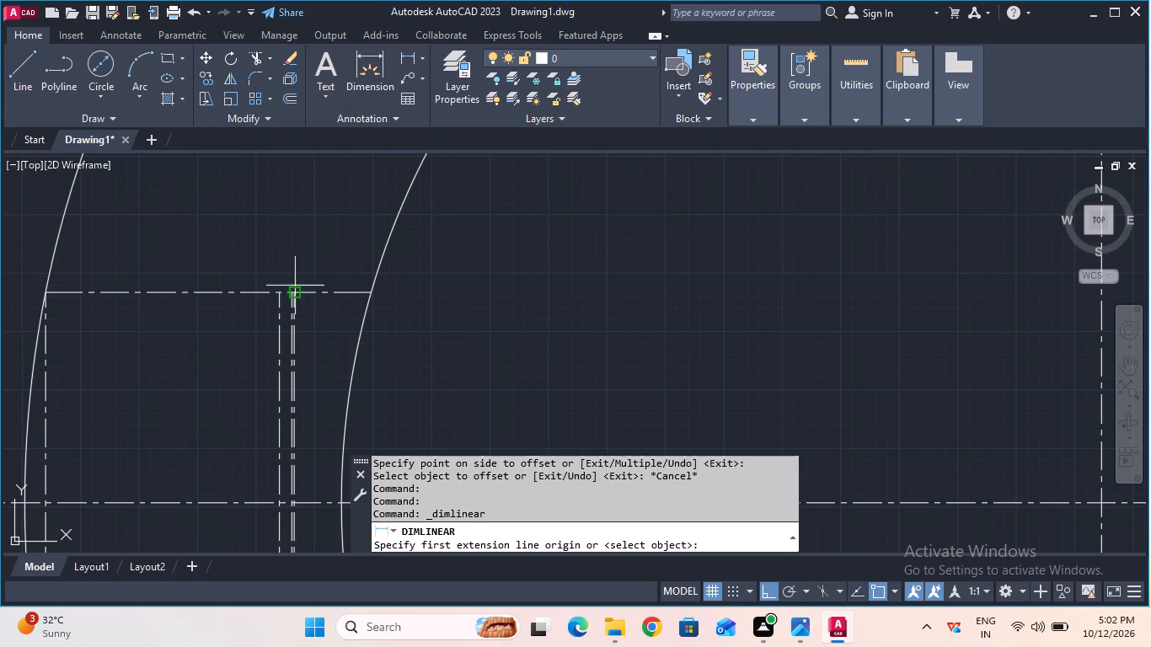
{"action": "left_click", "coordinate": [298, 297]}
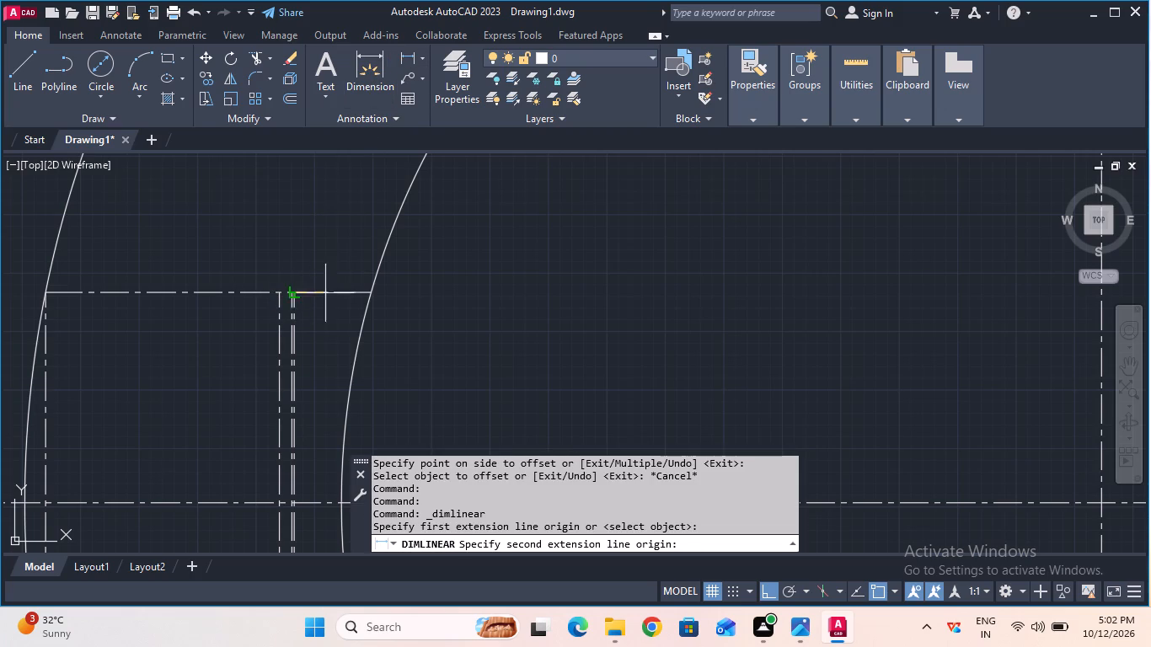
{"action": "left_click", "coordinate": [367, 292]}
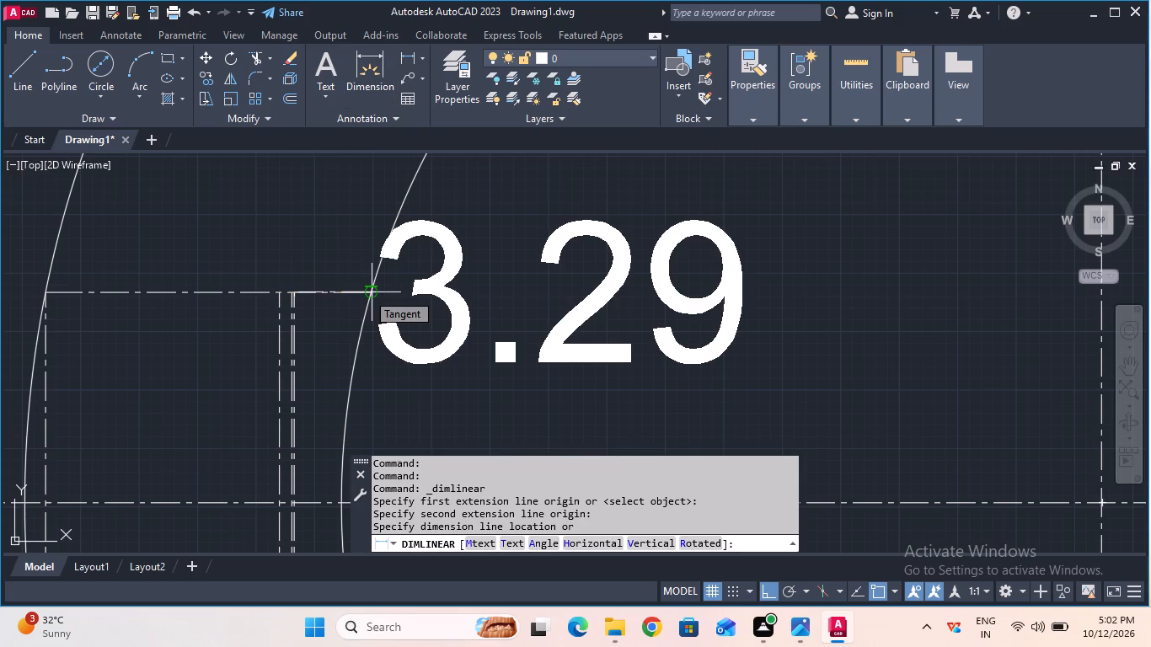
{"action": "key", "text": "Escape"}
{"action": "scroll", "coordinate": [320, 284], "scroll_direction": "up", "scroll_amount": 1}
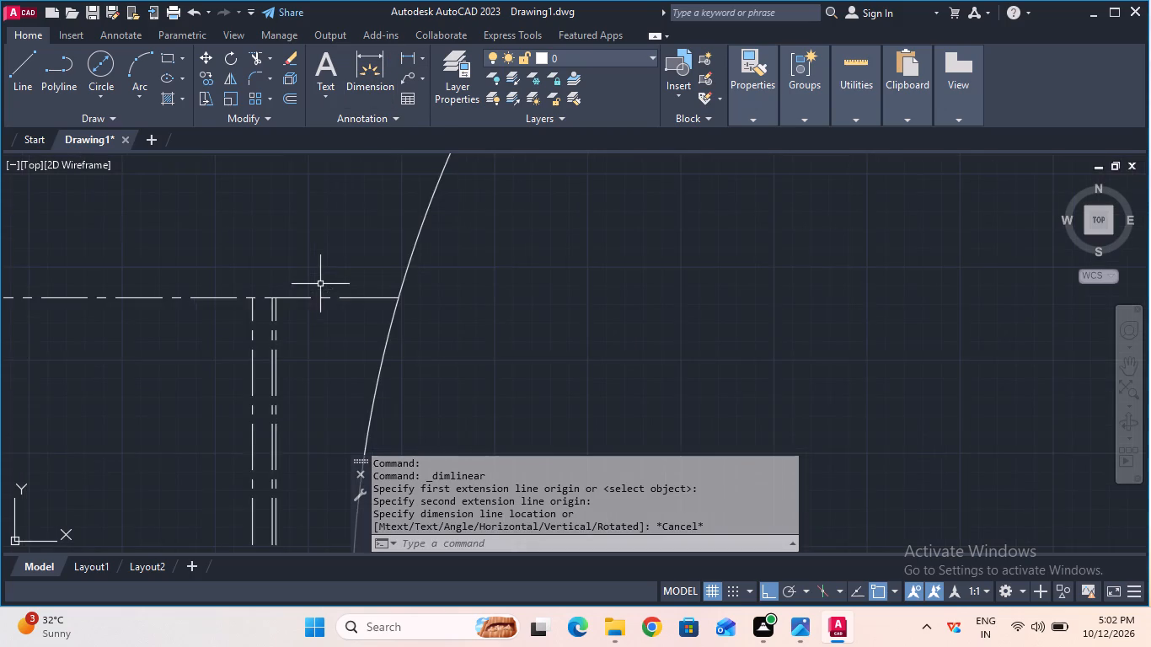
{"action": "scroll", "coordinate": [320, 284], "scroll_direction": "up", "scroll_amount": 1}
{"action": "left_click", "coordinate": [403, 61]}
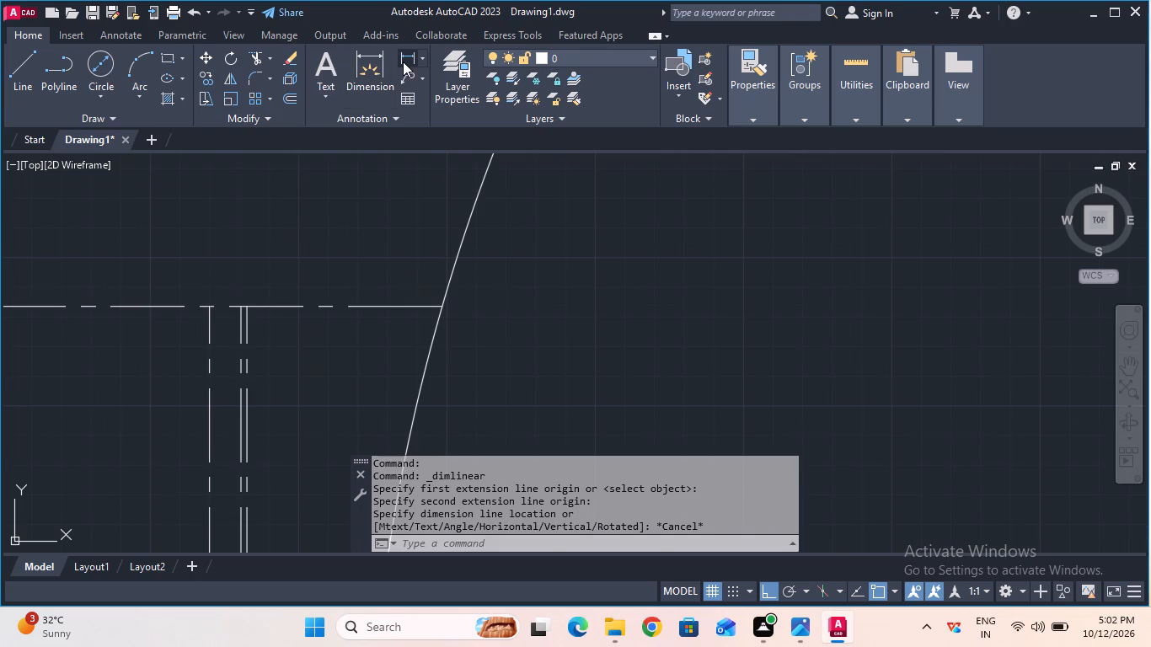
{"action": "left_click", "coordinate": [245, 302]}
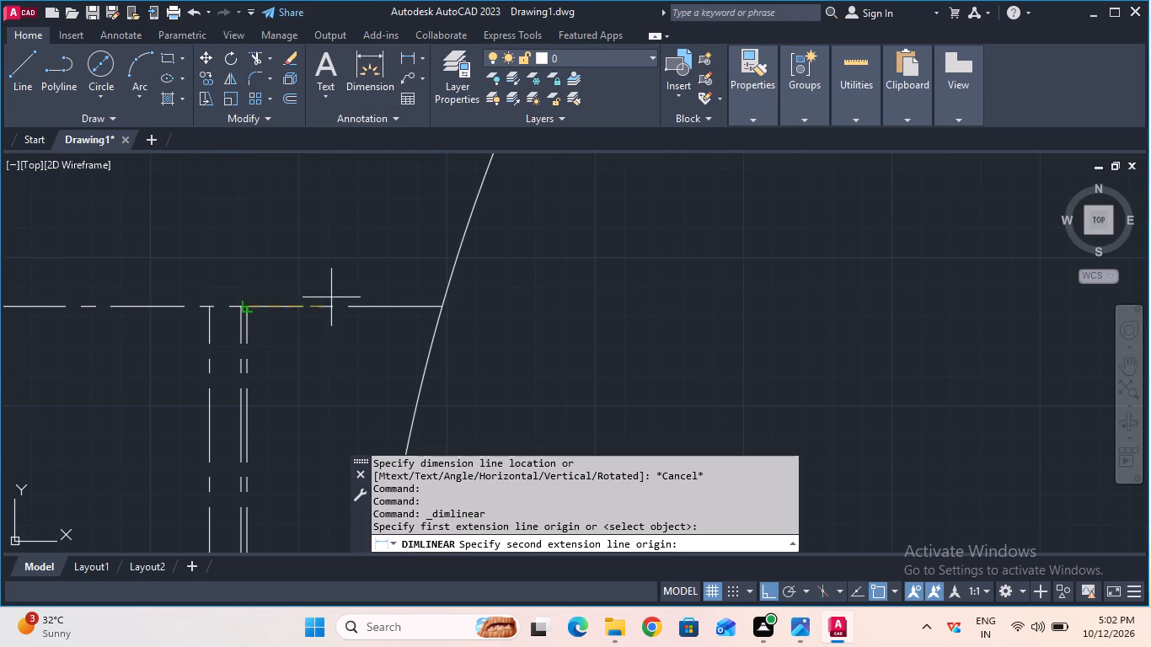
{"action": "left_click", "coordinate": [436, 301]}
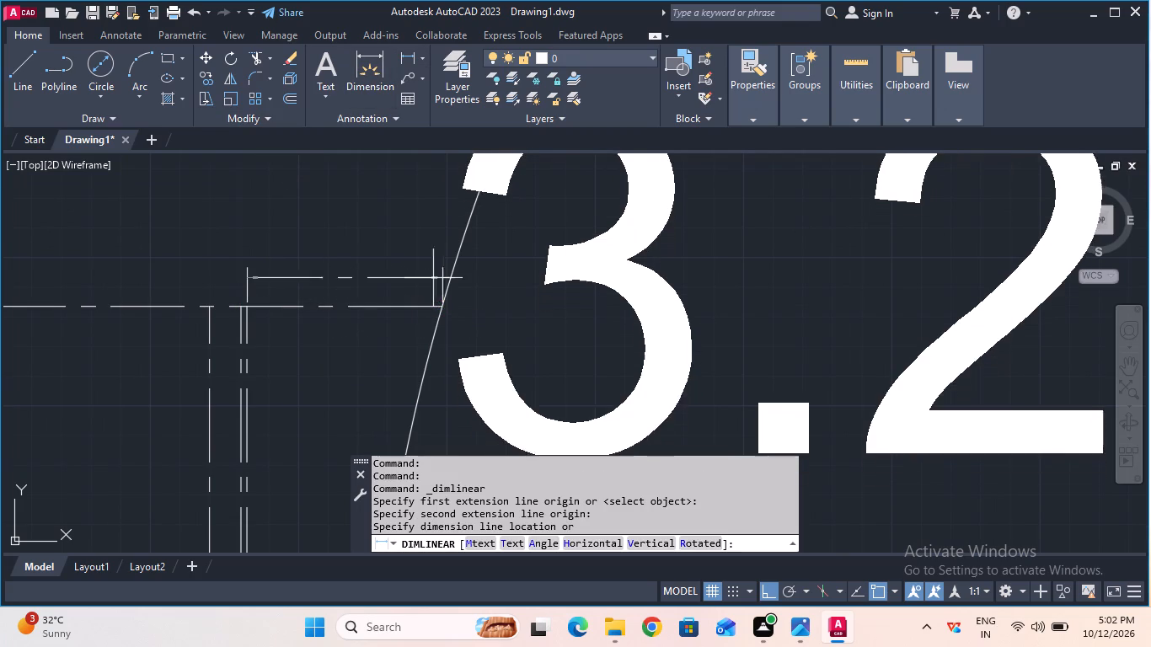
{"action": "key", "text": "Escape"}
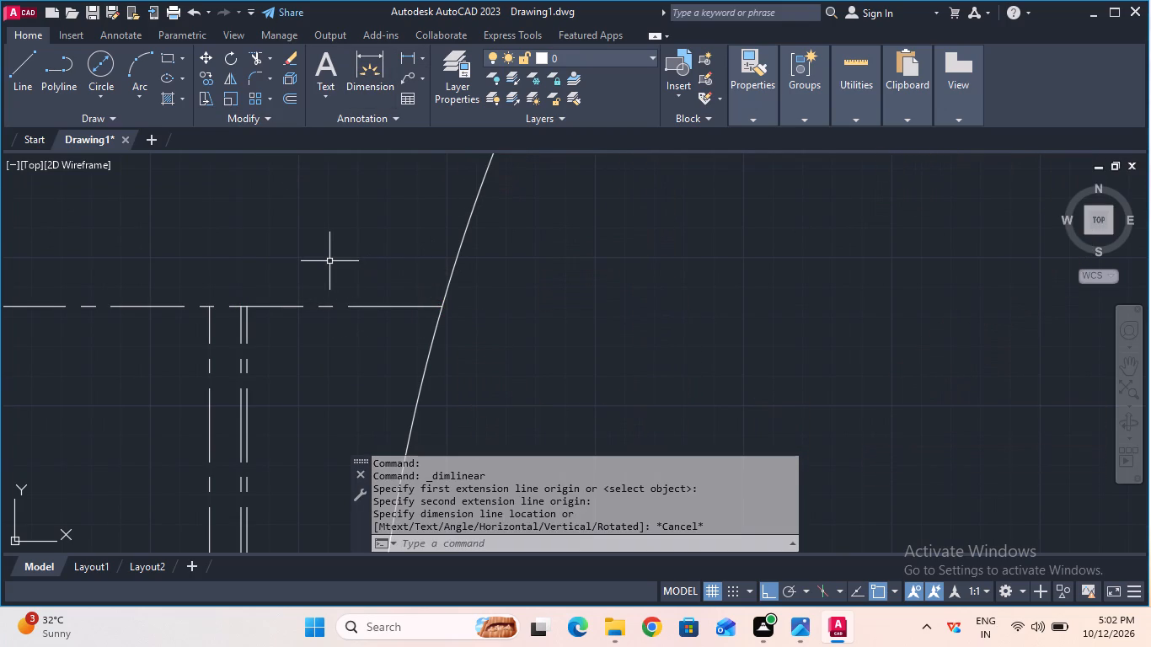
Offset the vertical line nearest the innermost circle 0.06 mm, placing the copy between the two lines of the close pair.
{"action": "scroll", "coordinate": [329, 260], "scroll_direction": "down", "scroll_amount": 2}
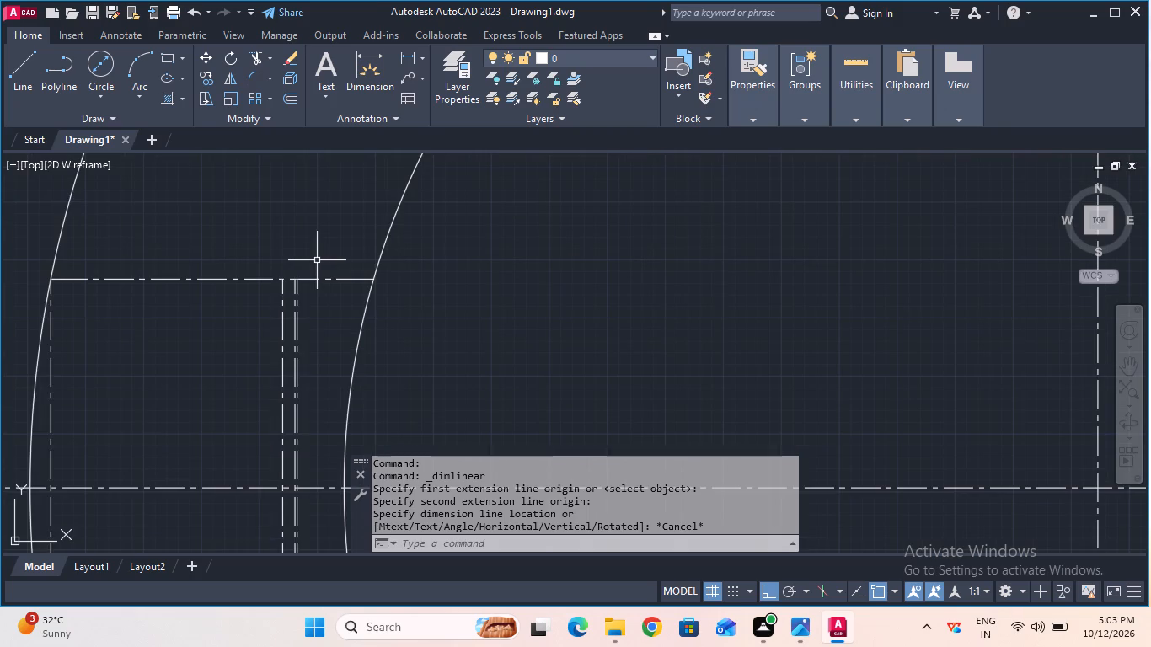
{"action": "left_click", "coordinate": [292, 101]}
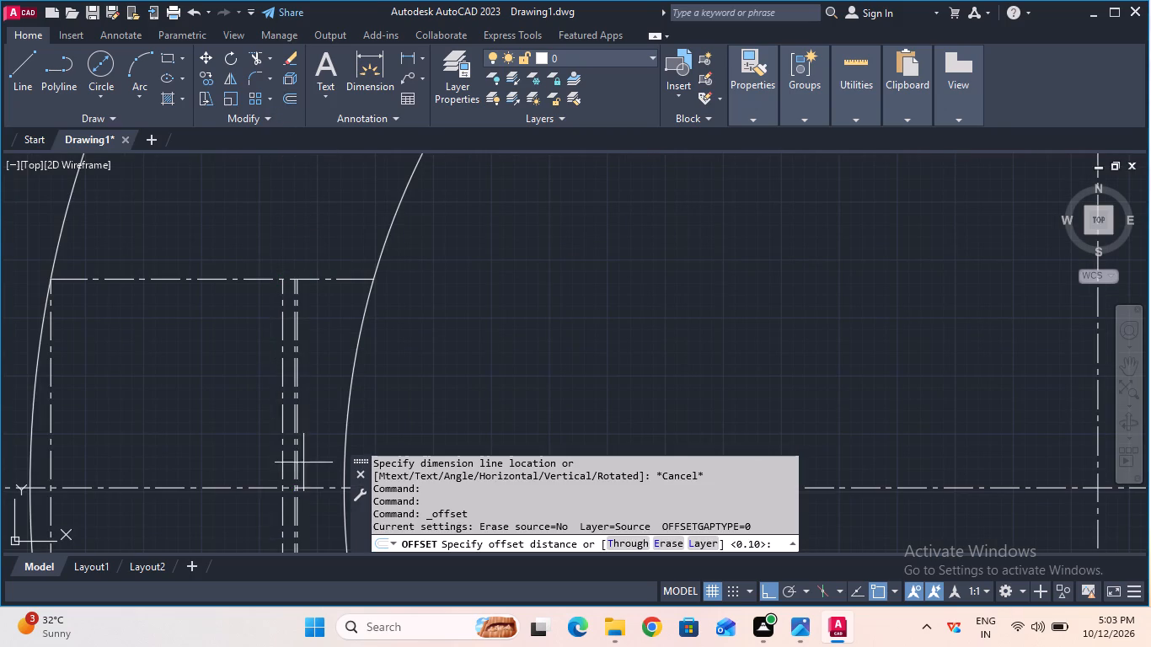
{"action": "left_click", "coordinate": [302, 489]}
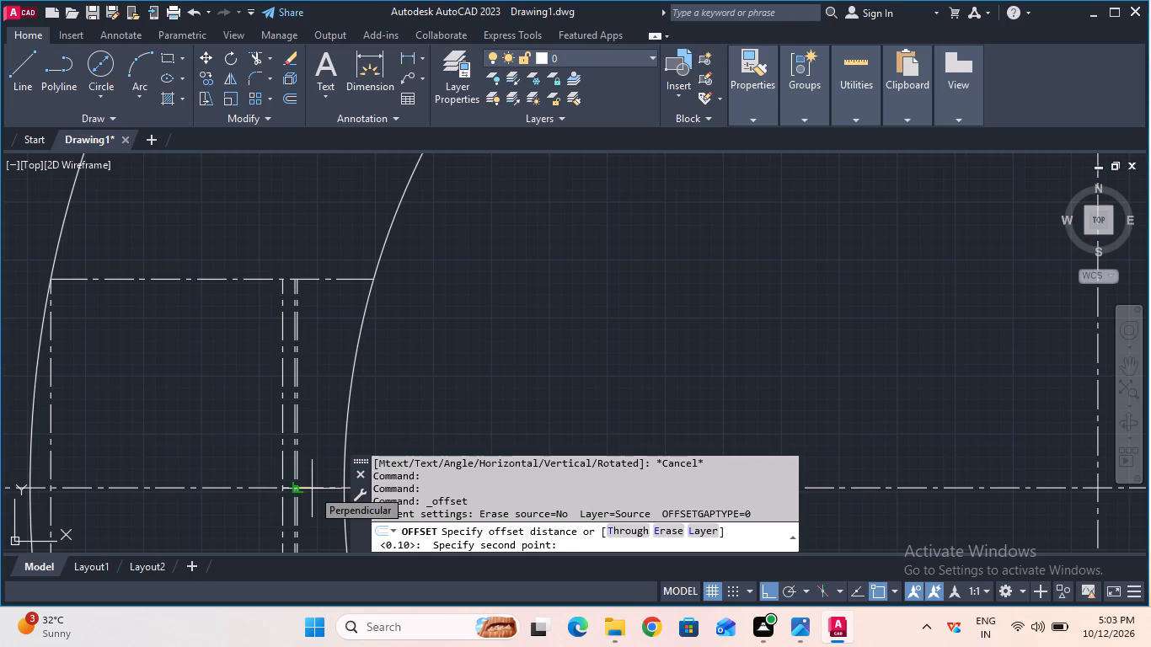
{"action": "type", "text": "0."}
{"action": "key", "text": "0"}
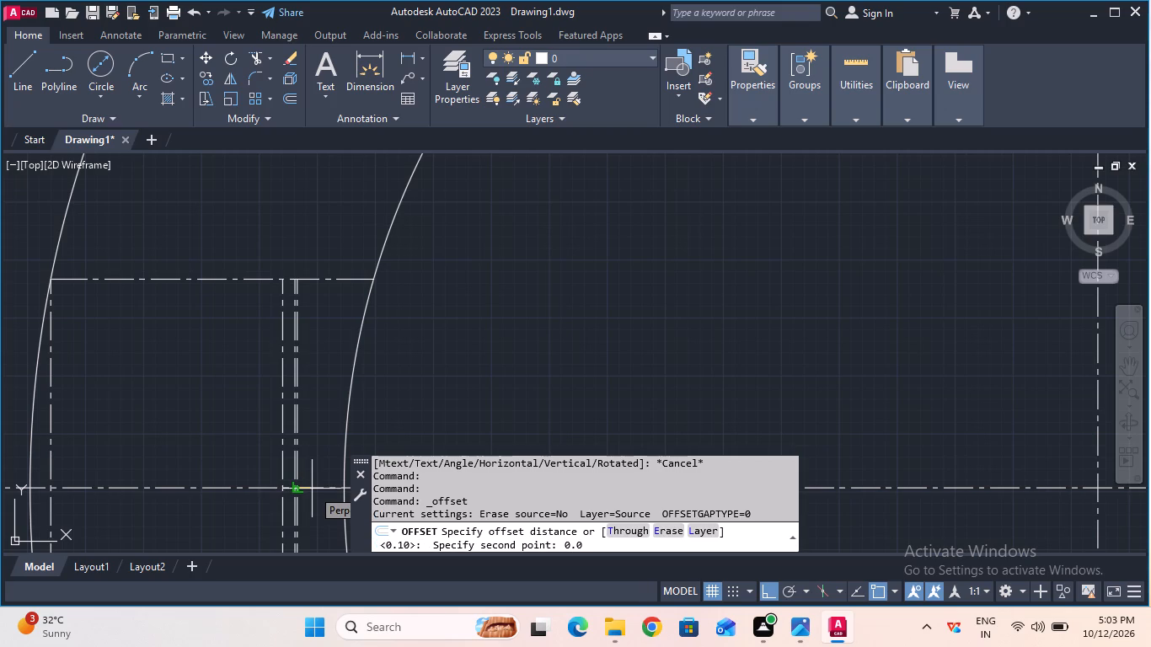
{"action": "key", "text": "6"}
{"action": "key", "text": "Return"}
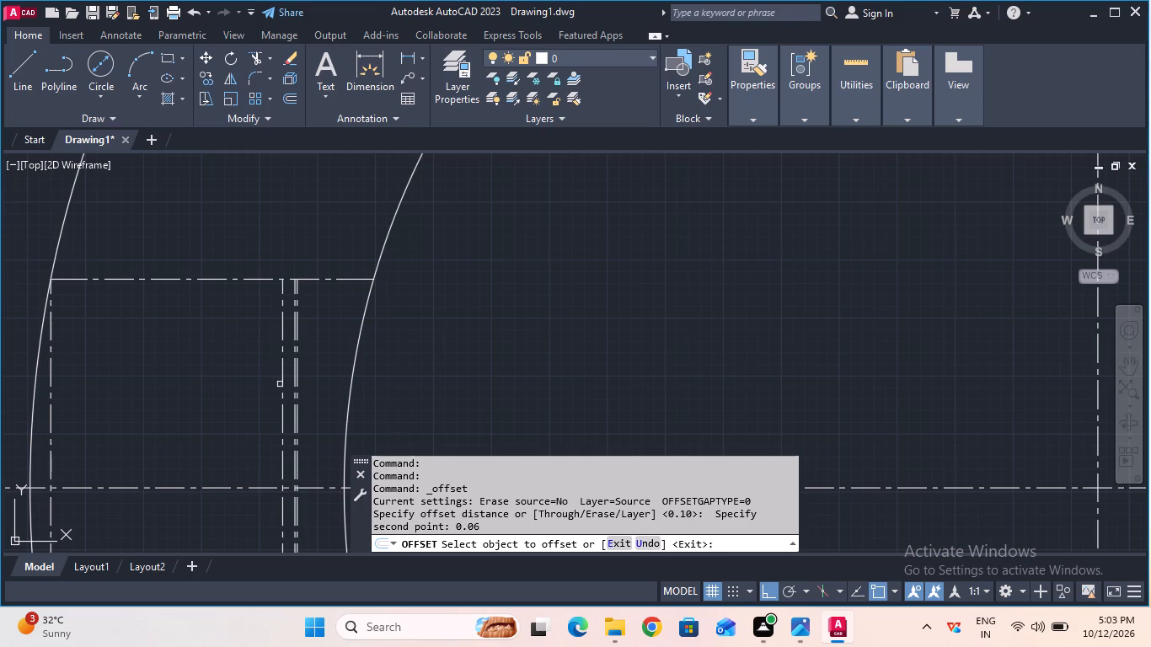
{"action": "scroll", "coordinate": [297, 366], "scroll_direction": "up", "scroll_amount": 2}
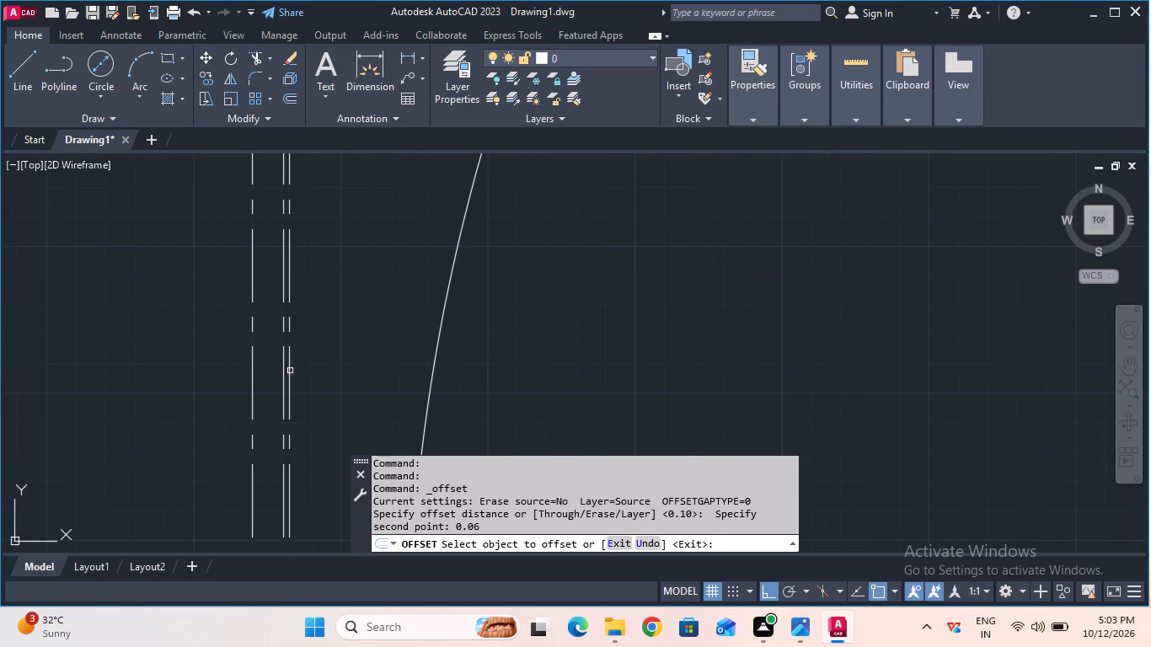
{"action": "left_click", "coordinate": [290, 372]}
{"action": "left_click", "coordinate": [295, 372]}
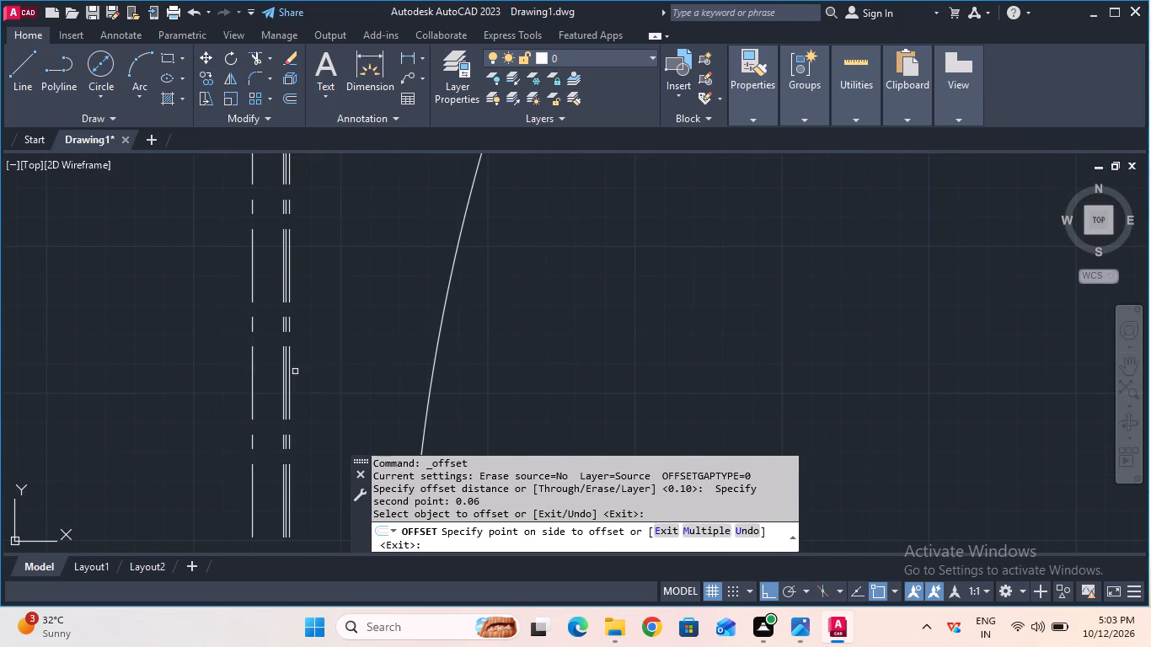
{"action": "scroll", "coordinate": [296, 369], "scroll_direction": "up", "scroll_amount": 1}
{"action": "scroll", "coordinate": [297, 361], "scroll_direction": "down", "scroll_amount": 2}
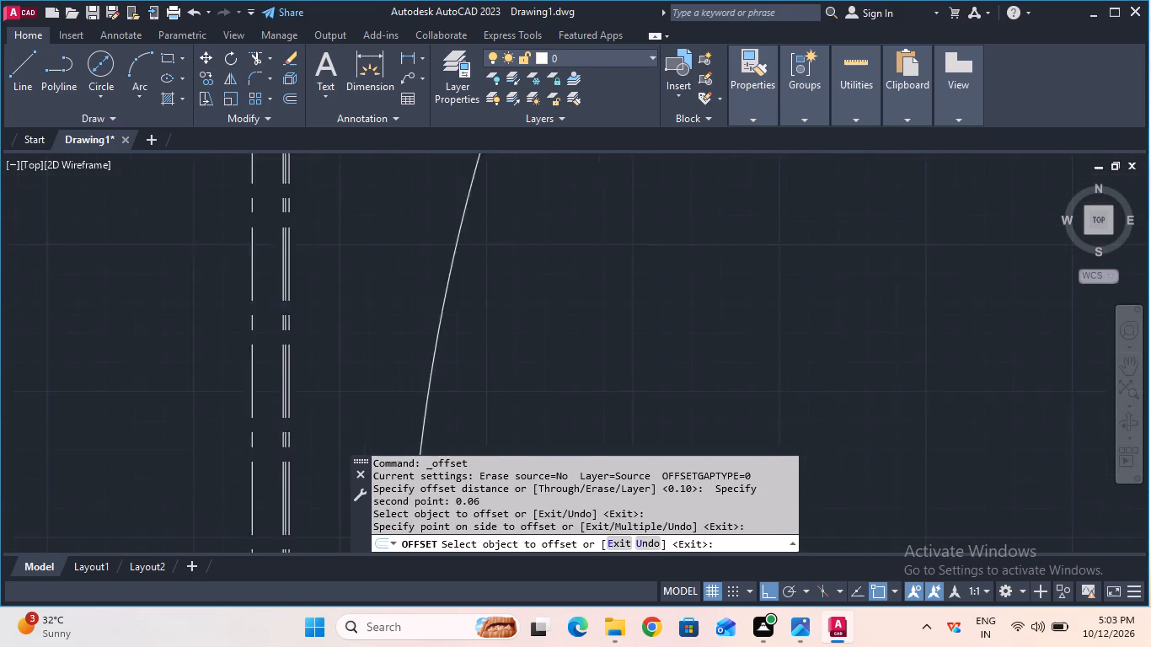
{"action": "scroll", "coordinate": [297, 361], "scroll_direction": "down", "scroll_amount": 1}
{"action": "key", "text": "Escape"}
Measure the gap from the vertical line nearest the innermost circle to that circle along the slot's upper line.
{"action": "scroll", "coordinate": [310, 284], "scroll_direction": "up", "scroll_amount": 2}
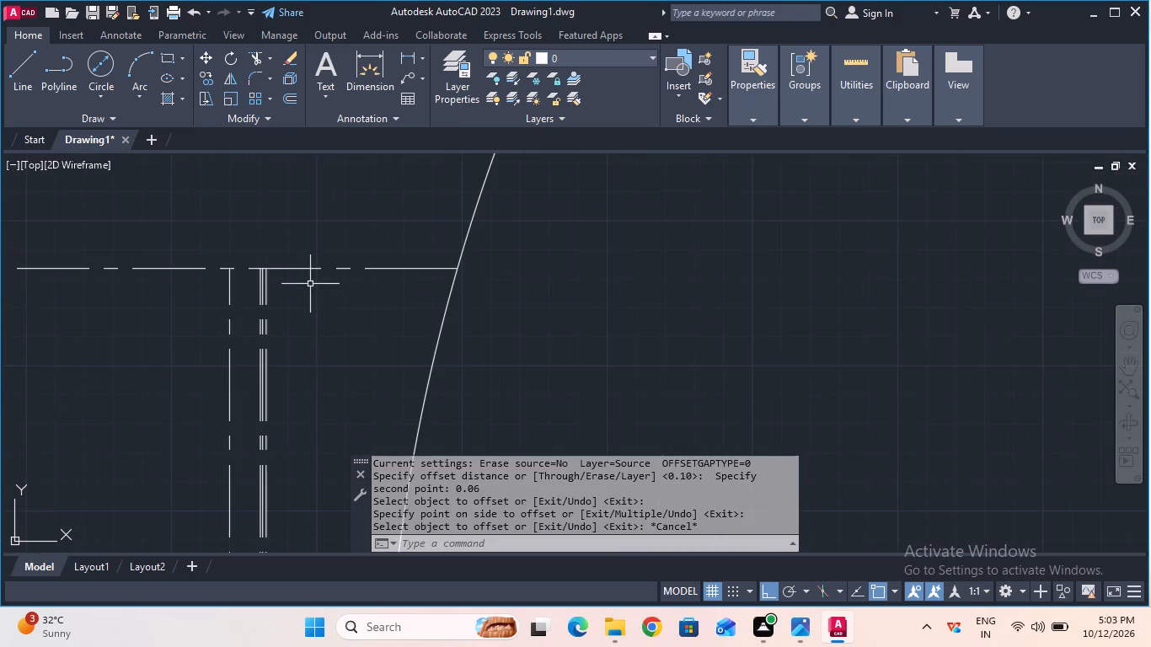
{"action": "scroll", "coordinate": [310, 284], "scroll_direction": "up", "scroll_amount": 1}
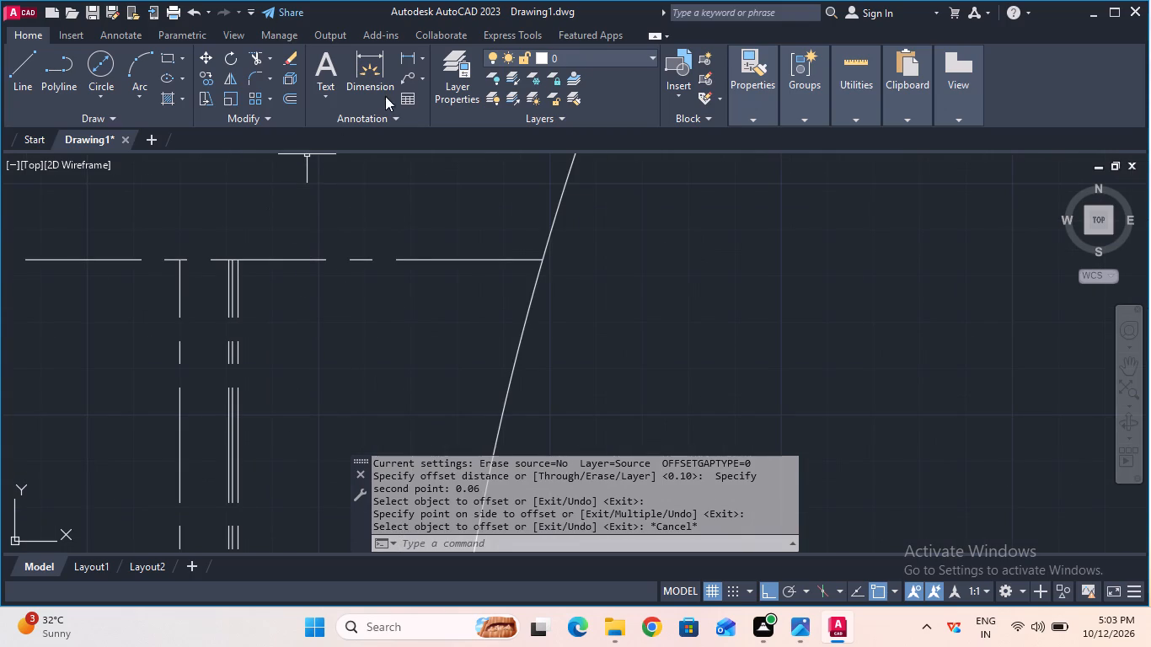
{"action": "left_click", "coordinate": [409, 56]}
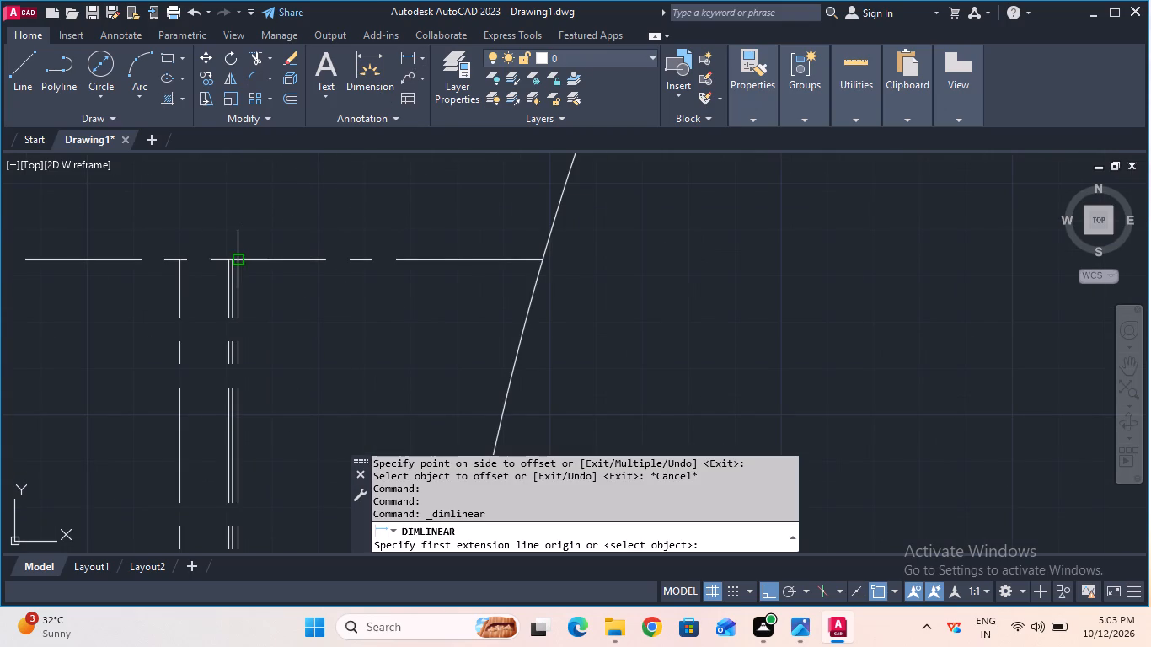
{"action": "left_click", "coordinate": [241, 261]}
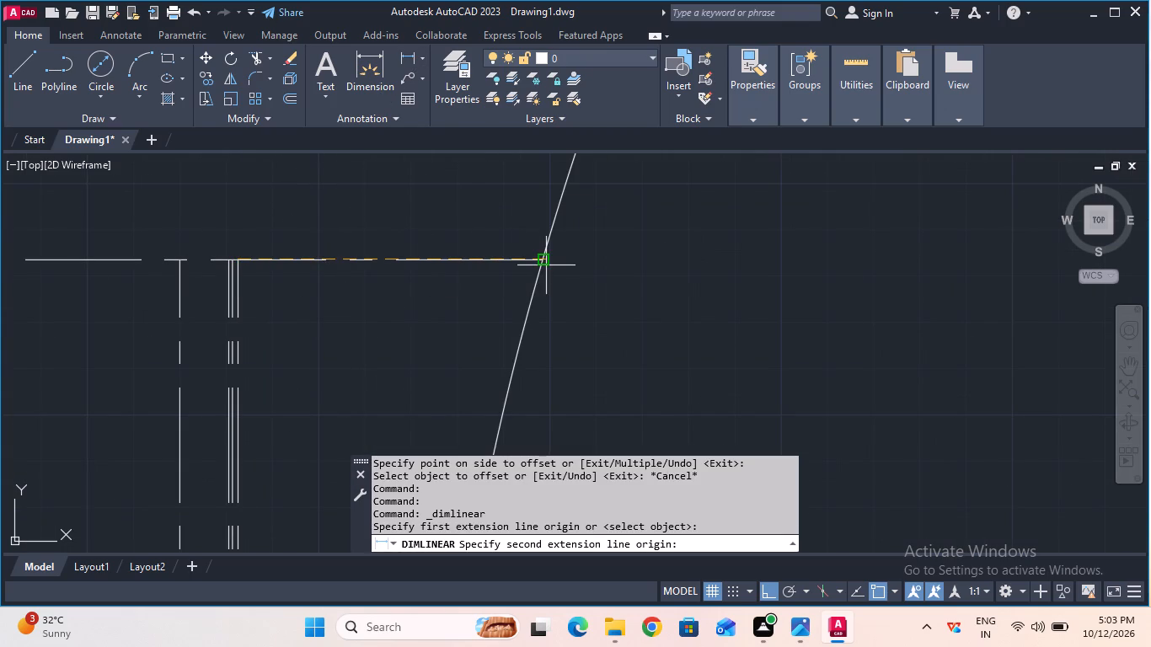
{"action": "left_click", "coordinate": [546, 262]}
{"action": "scroll", "coordinate": [546, 262], "scroll_direction": "down", "scroll_amount": 1}
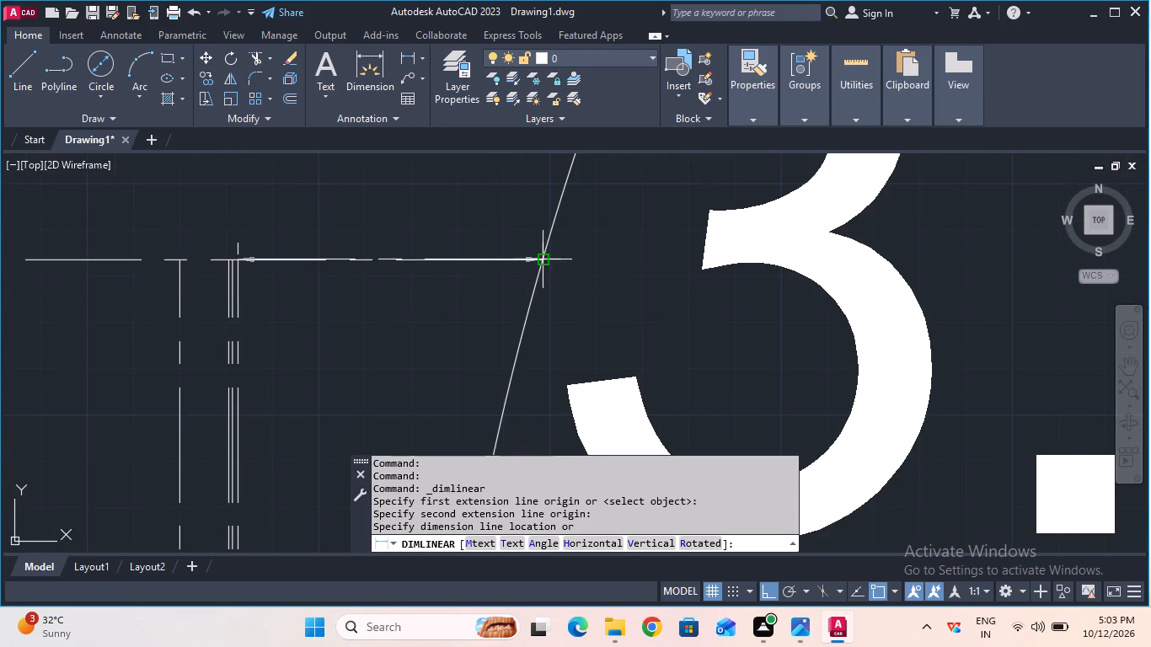
{"action": "scroll", "coordinate": [546, 262], "scroll_direction": "down", "scroll_amount": 2}
{"action": "scroll", "coordinate": [546, 262], "scroll_direction": "up", "scroll_amount": 2}
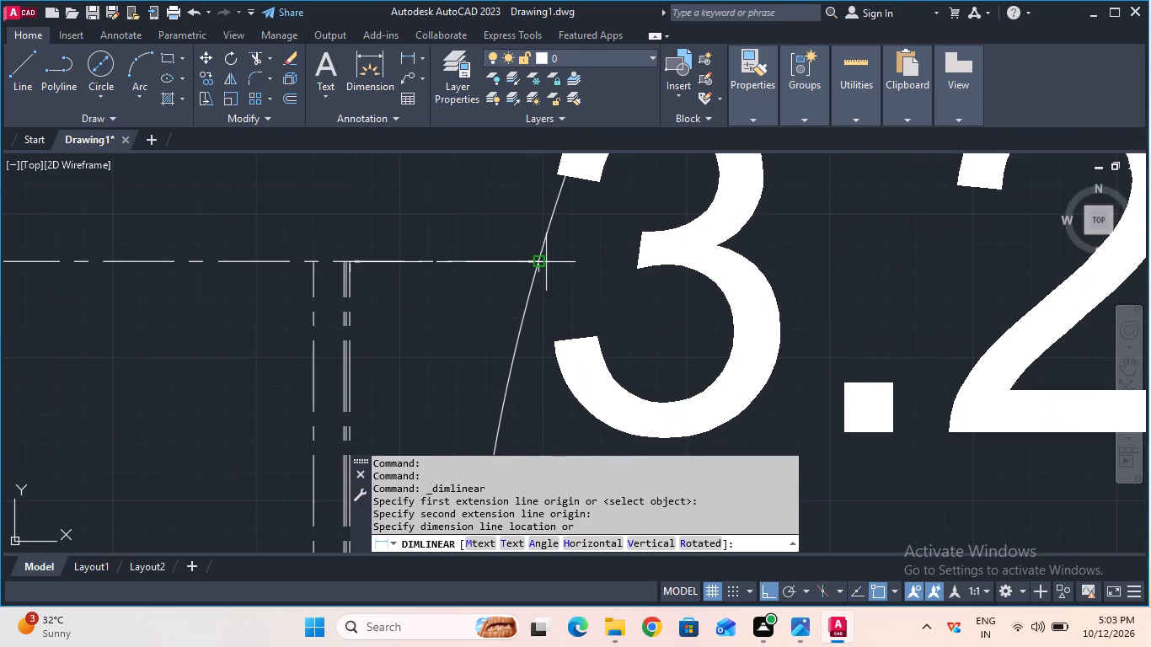
{"action": "scroll", "coordinate": [546, 262], "scroll_direction": "up", "scroll_amount": 2}
{"action": "scroll", "coordinate": [546, 262], "scroll_direction": "down", "scroll_amount": 3}
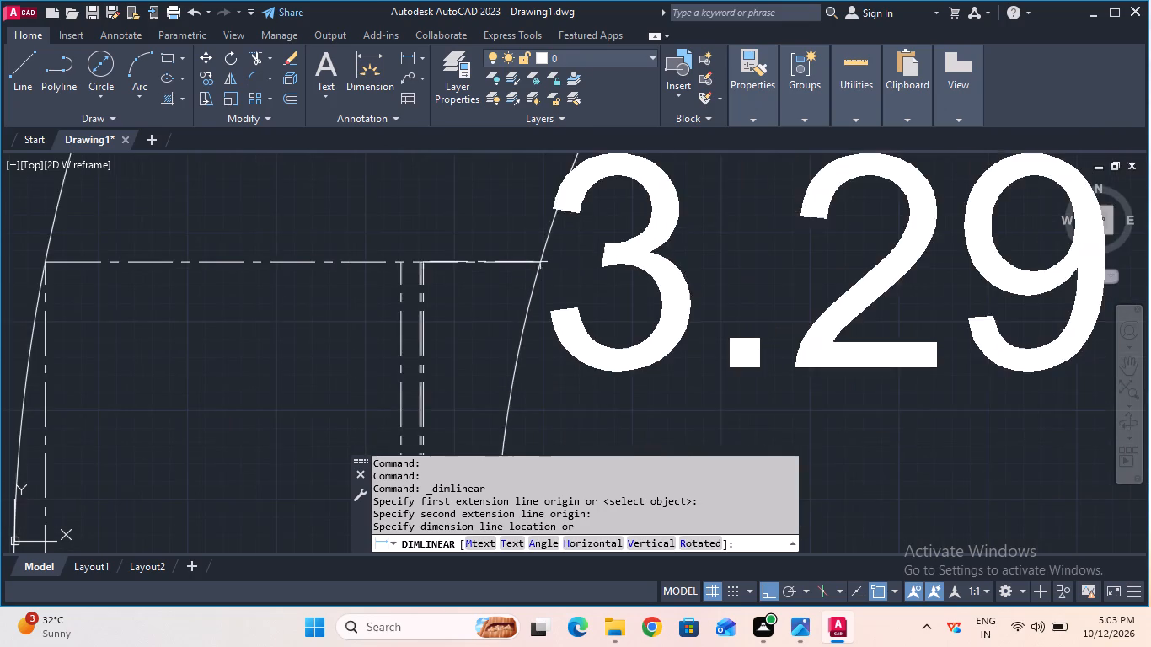
{"action": "scroll", "coordinate": [546, 262], "scroll_direction": "down", "scroll_amount": 2}
{"action": "key", "text": "Escape"}
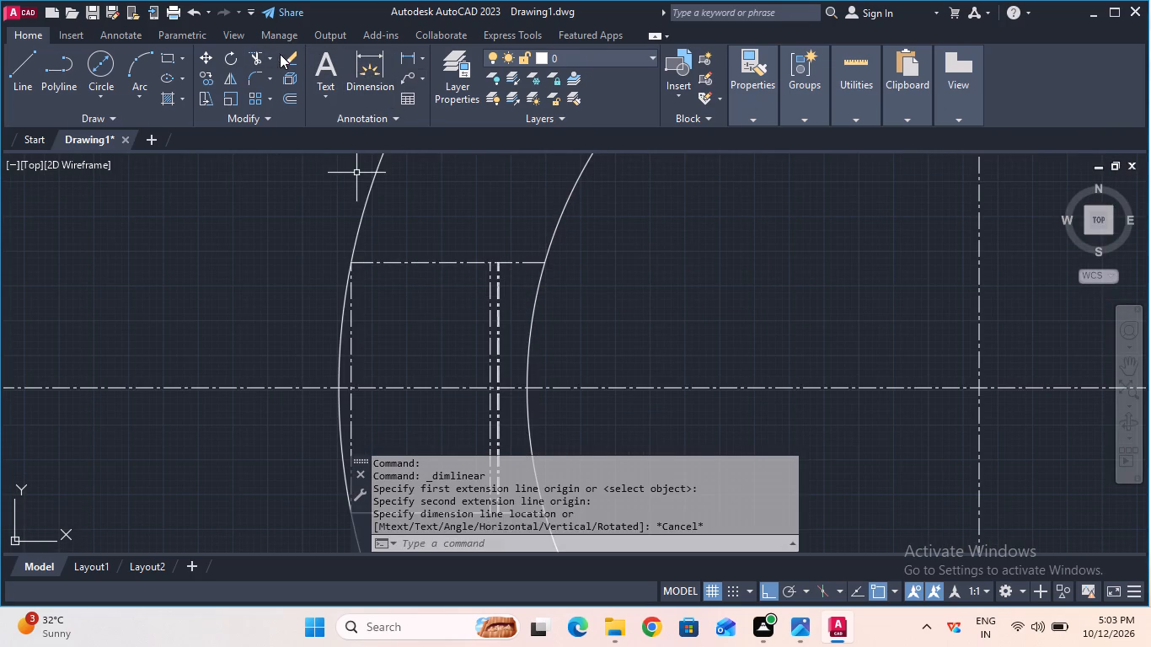
Trim away the closely spaced vertical offset lines near the innermost circle, above and below the horizontal centre line.
{"action": "left_click", "coordinate": [256, 60]}
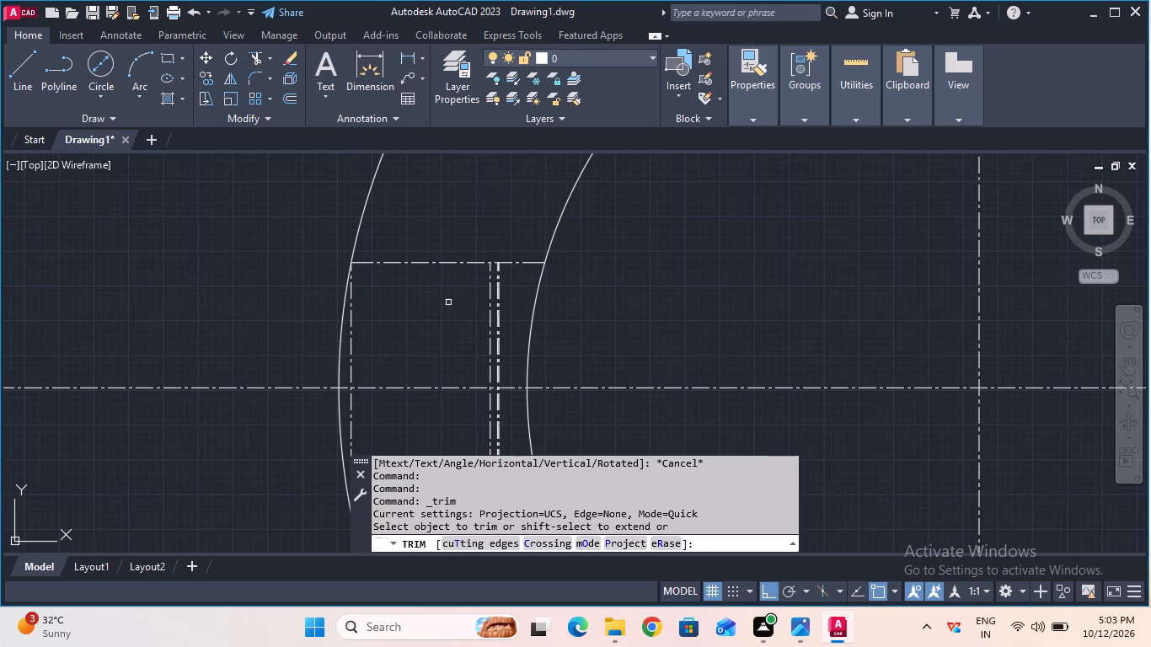
{"action": "left_click_drag", "start_coordinate": [448, 302], "coordinate": [511, 298]}
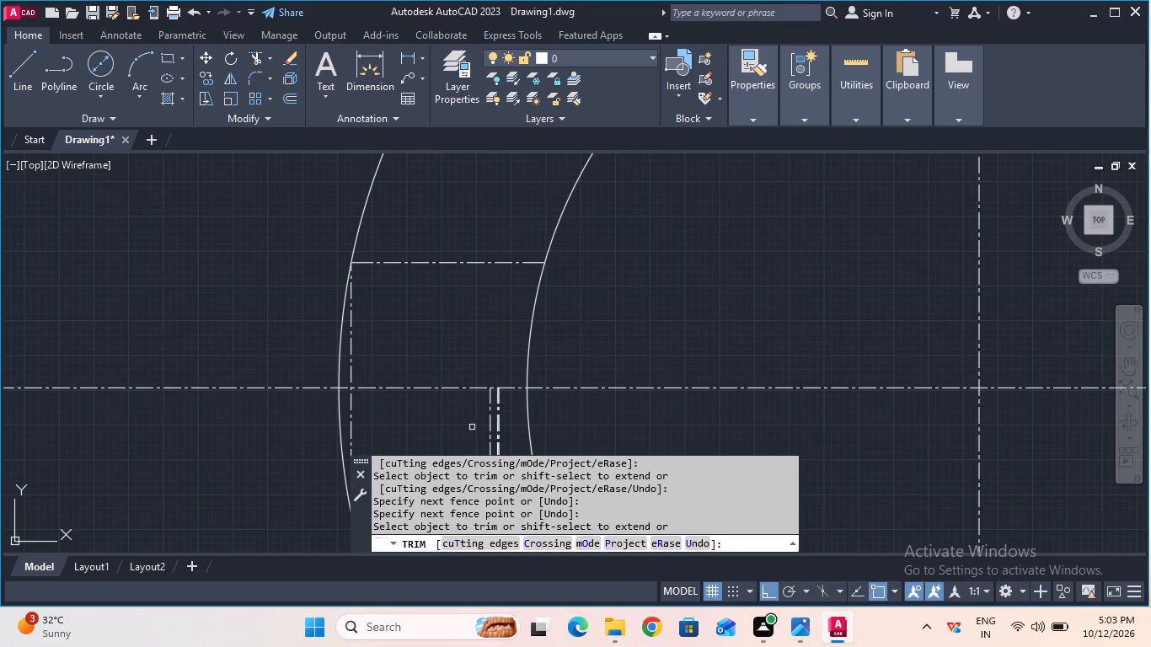
{"action": "left_click_drag", "start_coordinate": [472, 427], "coordinate": [504, 424]}
{"action": "key", "text": "Escape"}
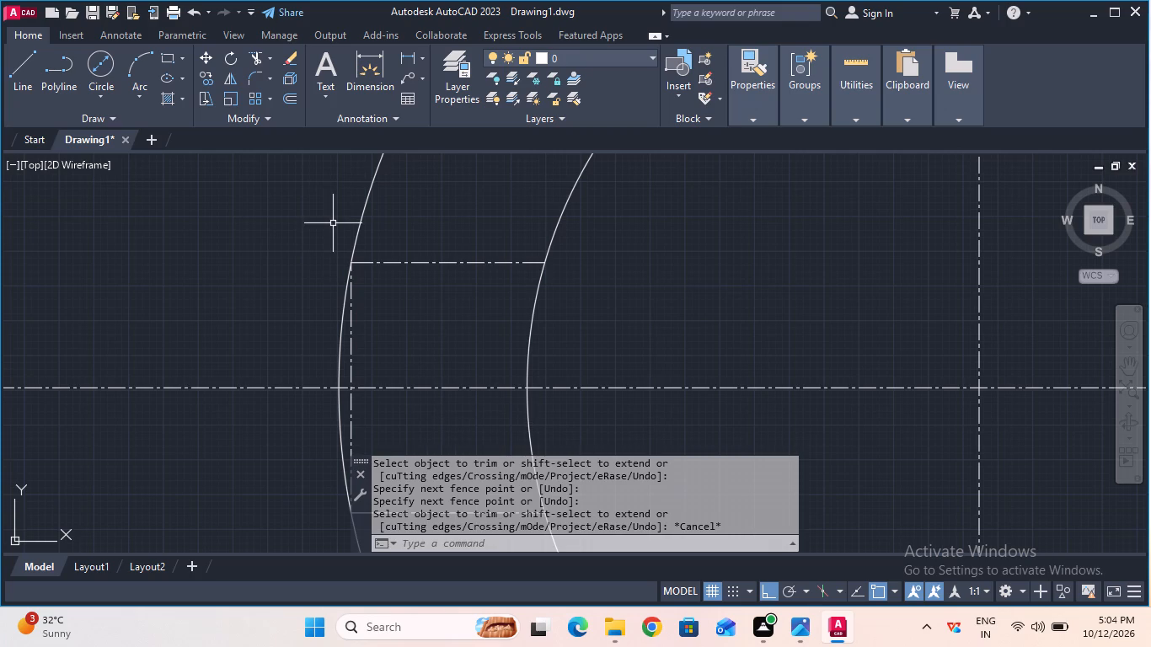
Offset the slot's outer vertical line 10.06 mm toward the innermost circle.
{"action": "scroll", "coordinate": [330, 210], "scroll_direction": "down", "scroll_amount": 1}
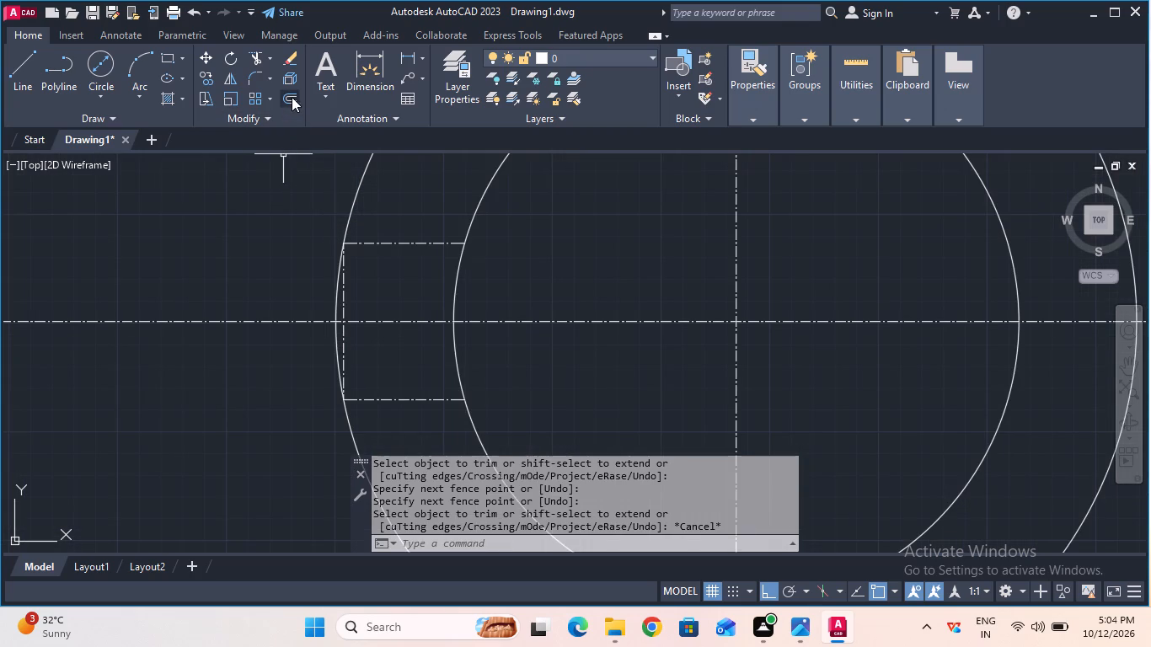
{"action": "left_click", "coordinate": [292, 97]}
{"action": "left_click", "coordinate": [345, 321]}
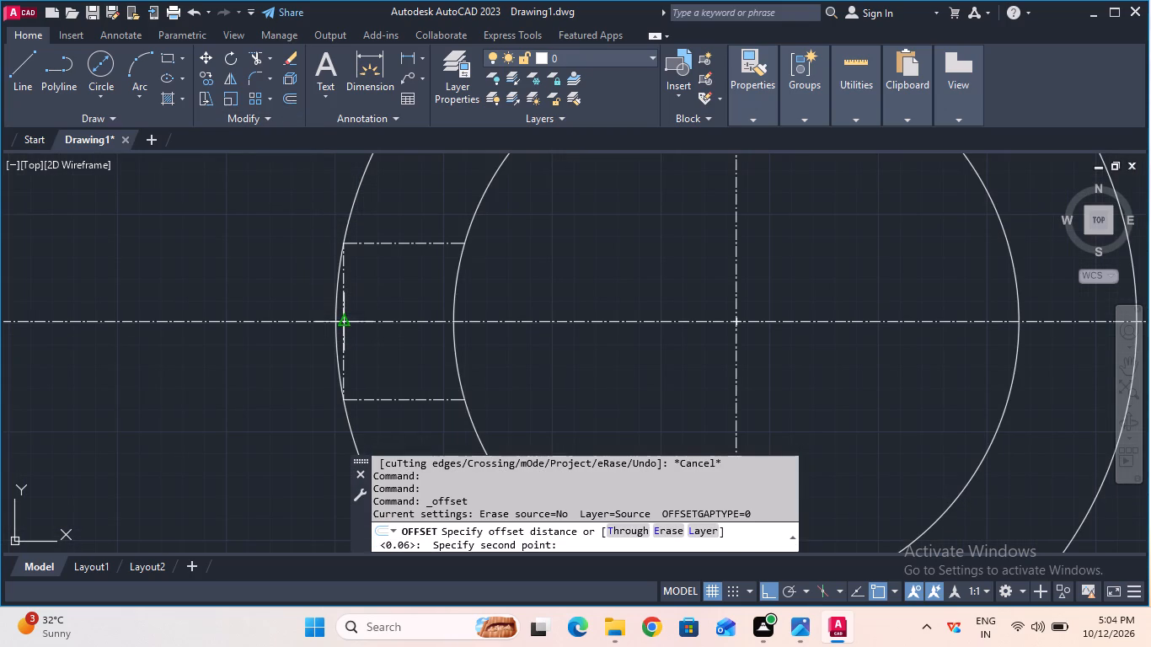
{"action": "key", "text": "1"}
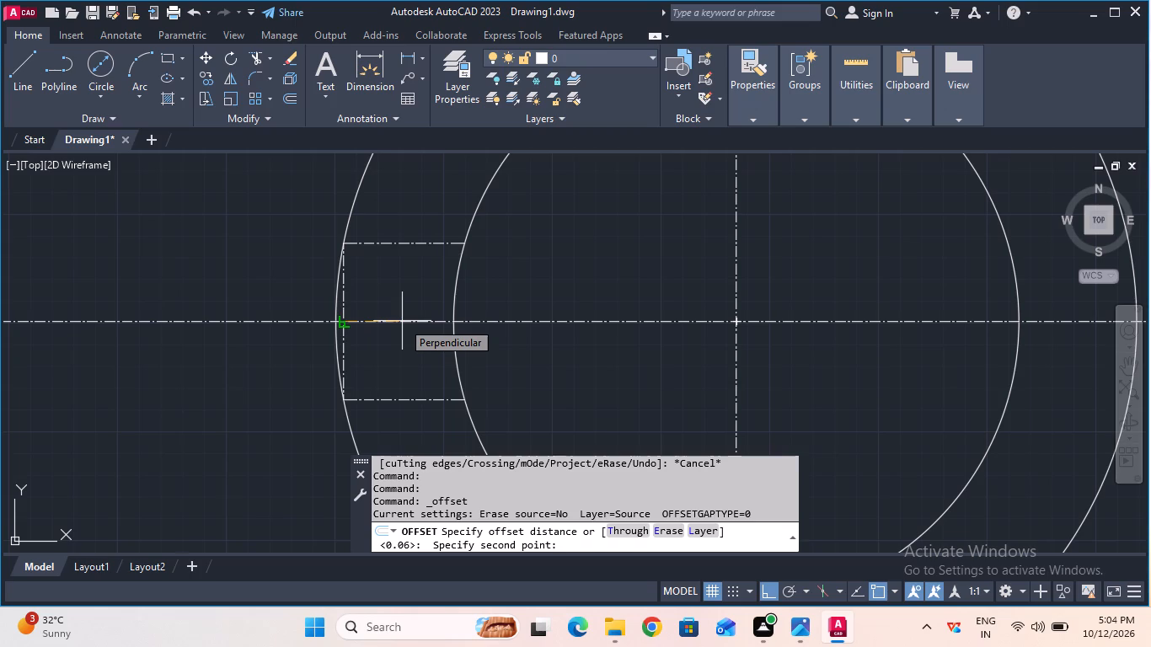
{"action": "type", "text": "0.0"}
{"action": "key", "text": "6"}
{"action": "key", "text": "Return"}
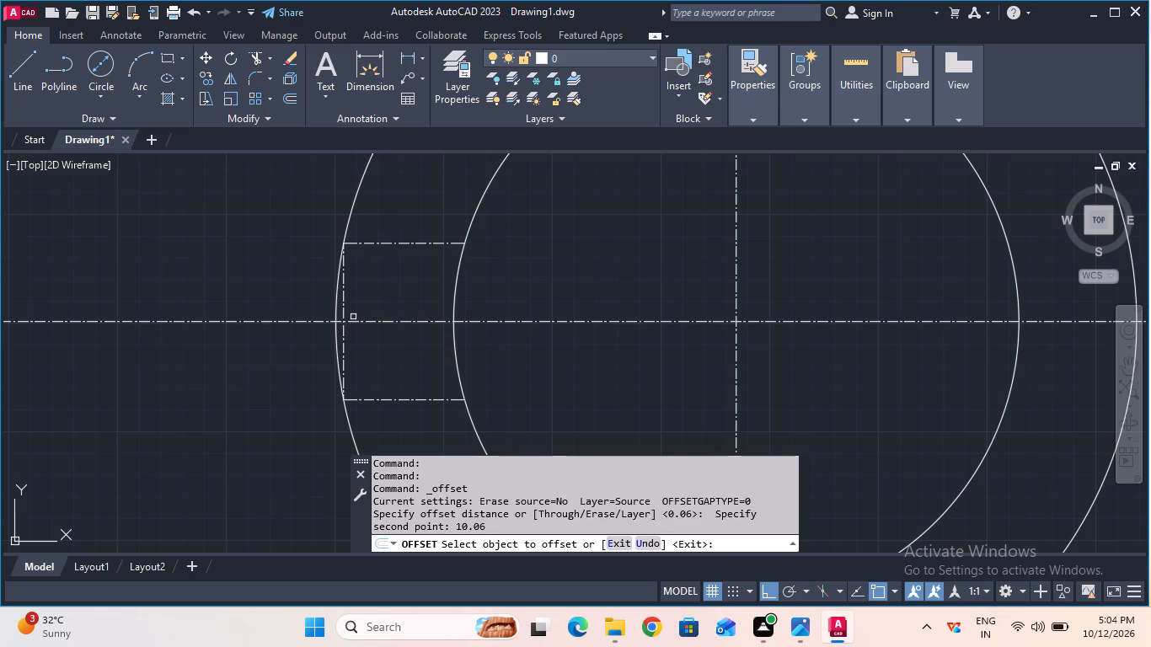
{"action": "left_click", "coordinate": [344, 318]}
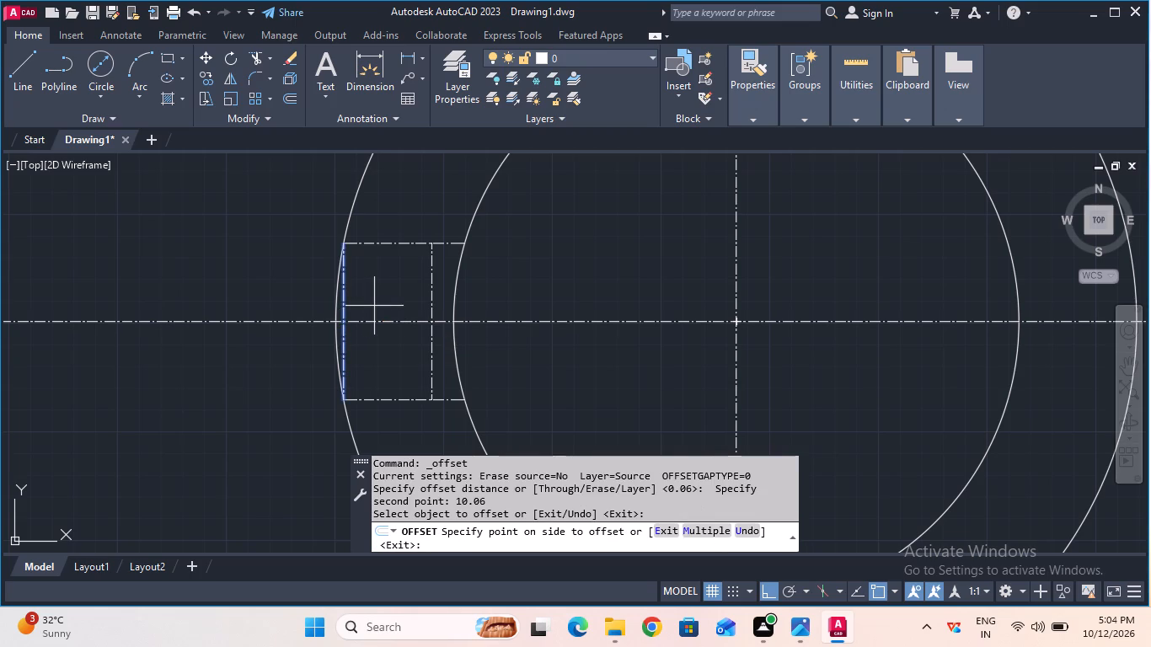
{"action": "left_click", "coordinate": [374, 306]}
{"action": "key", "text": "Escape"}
Measure the gap from the new 10.06 mm offset line to the innermost circle along the slot's upper line.
{"action": "scroll", "coordinate": [374, 306], "scroll_direction": "up", "scroll_amount": 1}
{"action": "scroll", "coordinate": [374, 306], "scroll_direction": "down", "scroll_amount": 2}
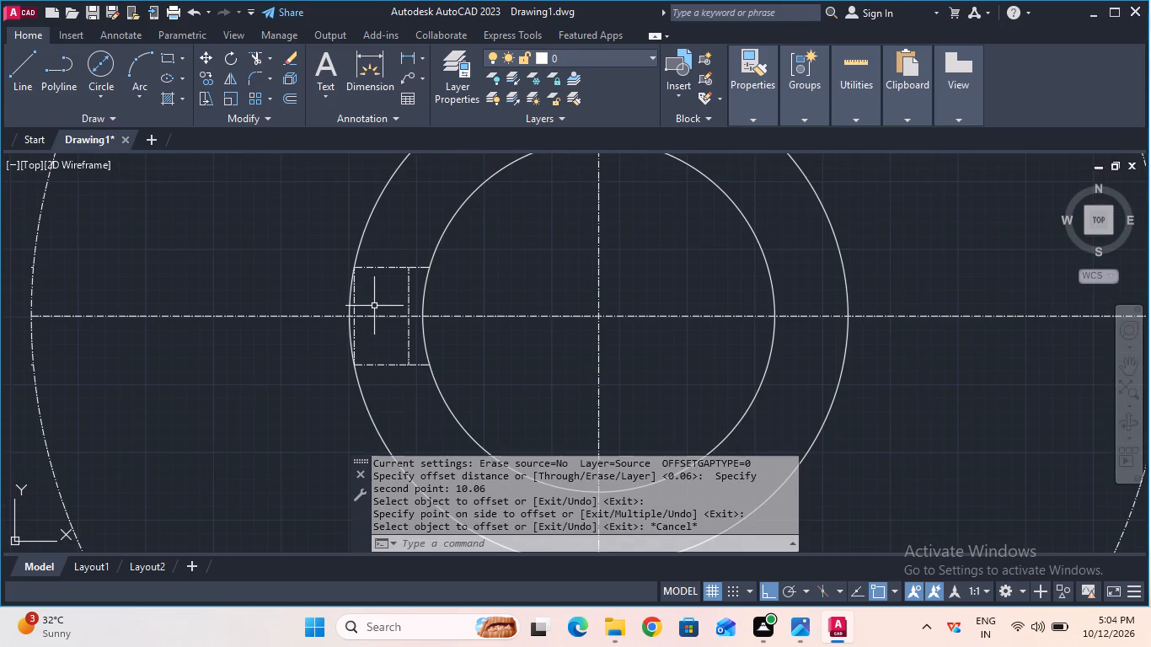
{"action": "left_click", "coordinate": [411, 55]}
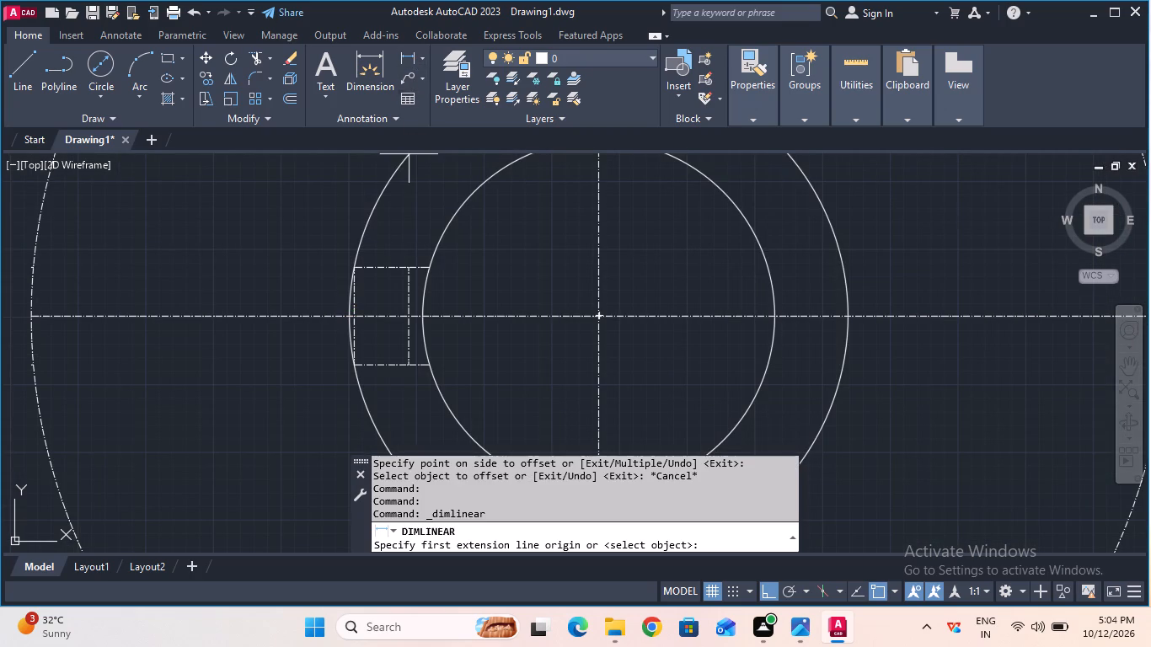
{"action": "left_click", "coordinate": [408, 265]}
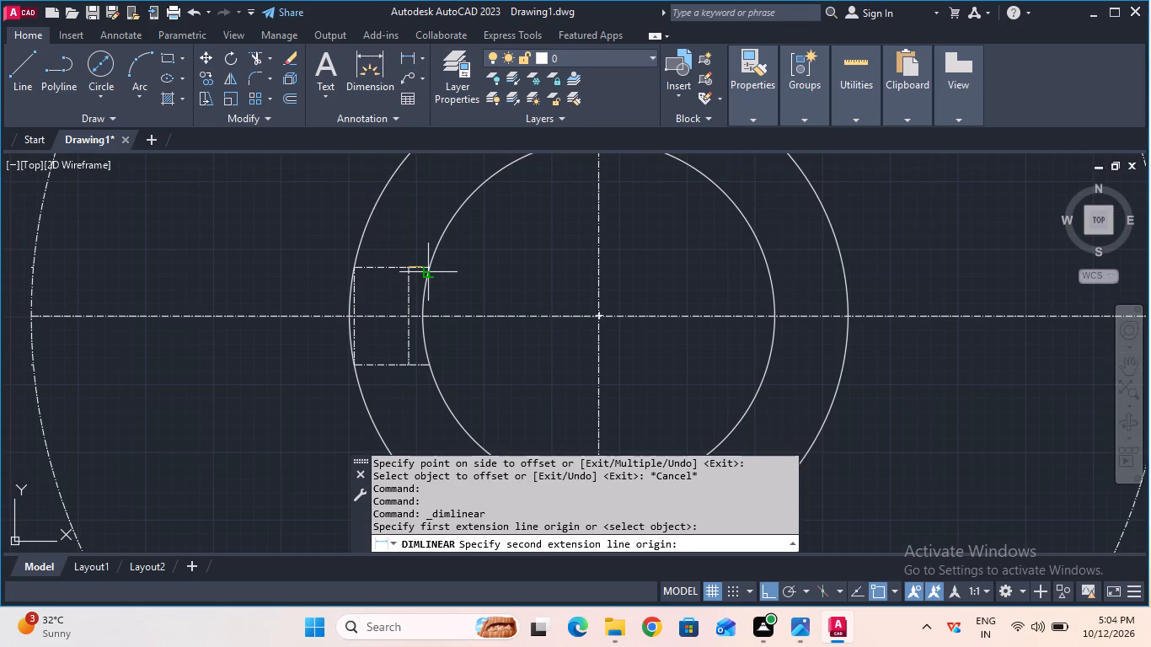
{"action": "left_click", "coordinate": [426, 269]}
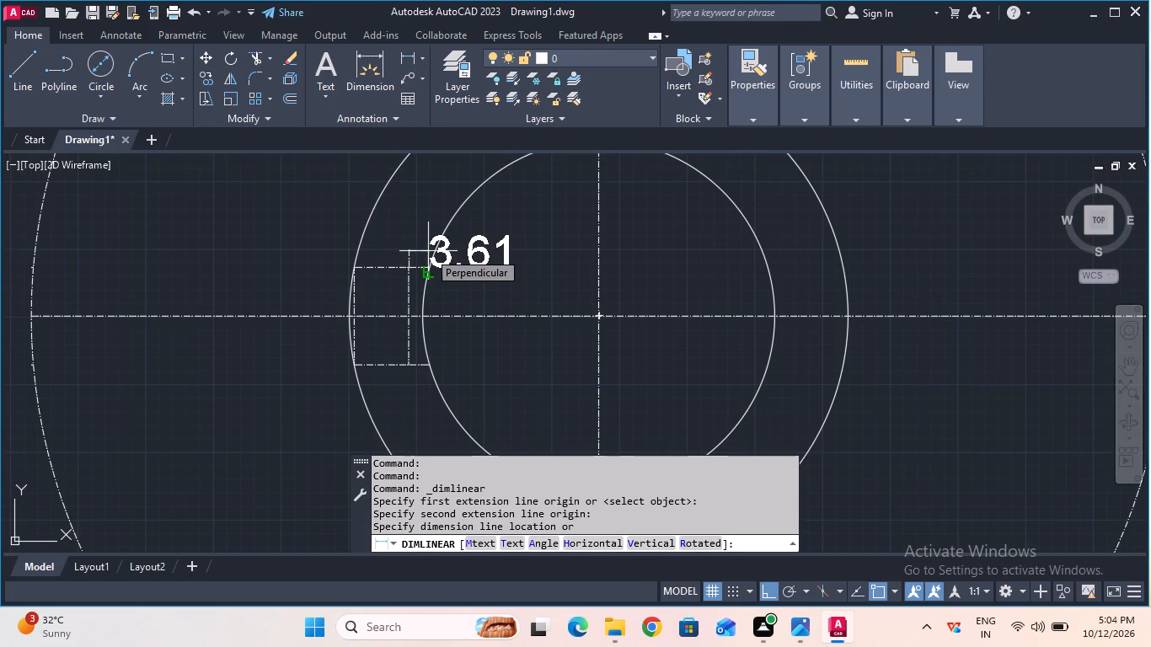
{"action": "key", "text": "Escape"}
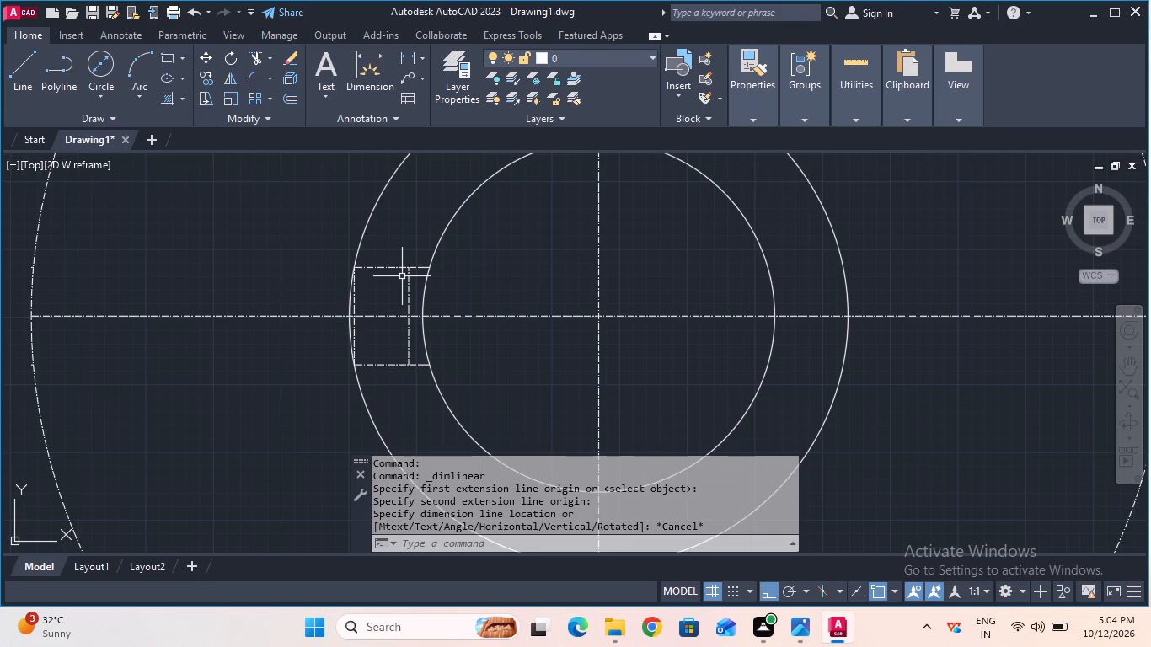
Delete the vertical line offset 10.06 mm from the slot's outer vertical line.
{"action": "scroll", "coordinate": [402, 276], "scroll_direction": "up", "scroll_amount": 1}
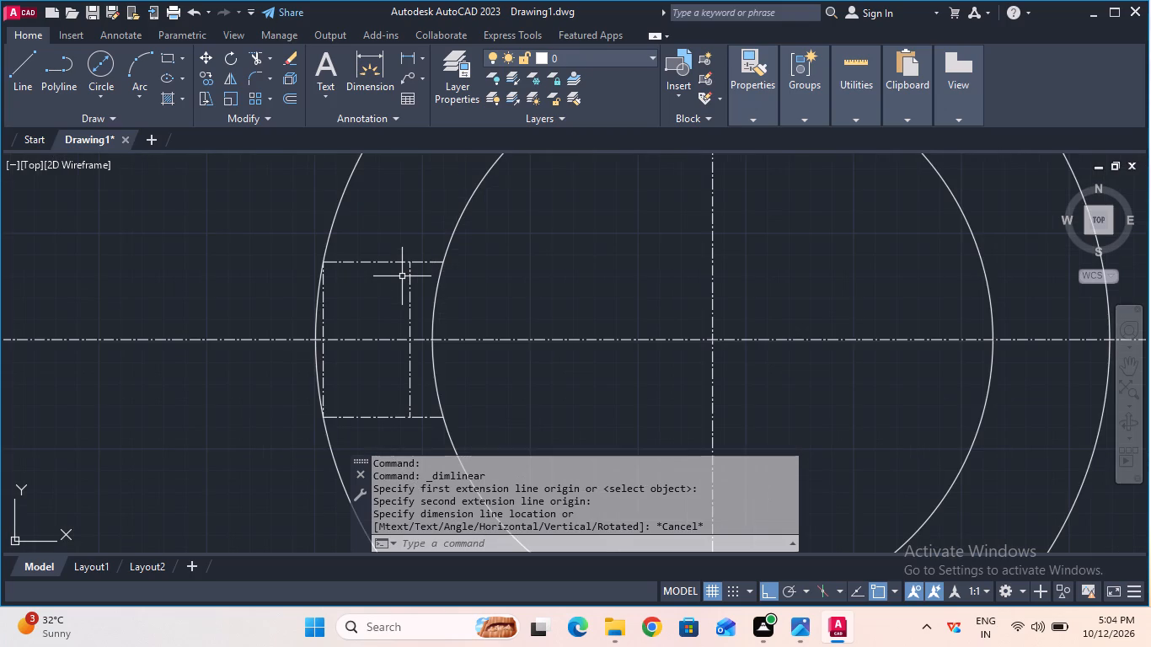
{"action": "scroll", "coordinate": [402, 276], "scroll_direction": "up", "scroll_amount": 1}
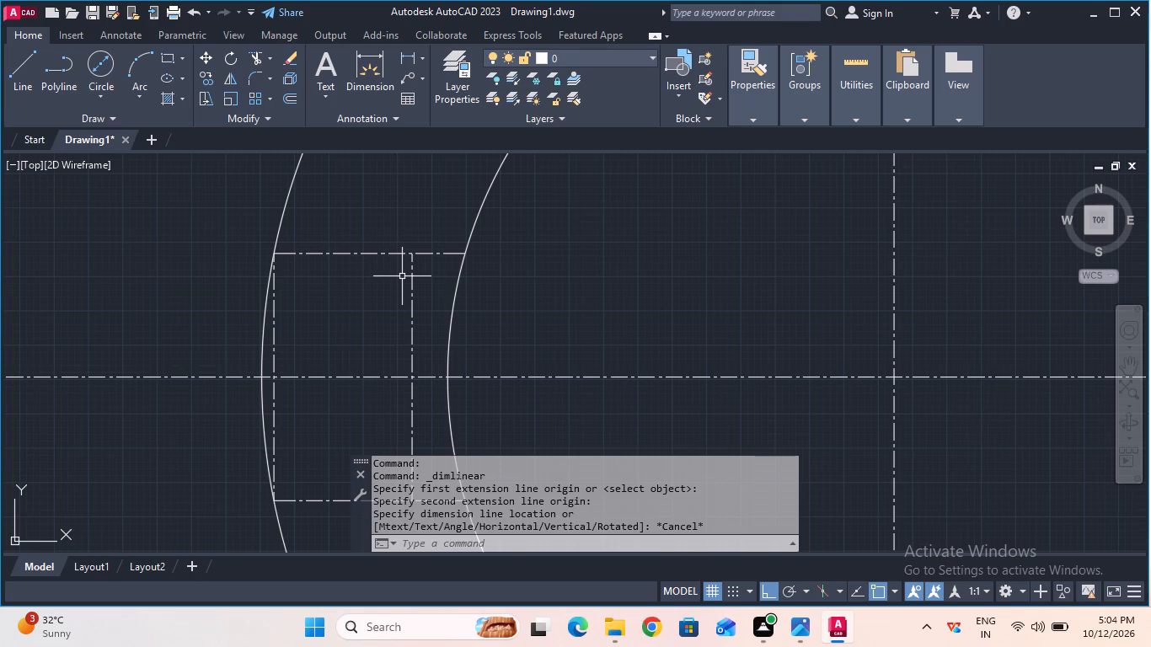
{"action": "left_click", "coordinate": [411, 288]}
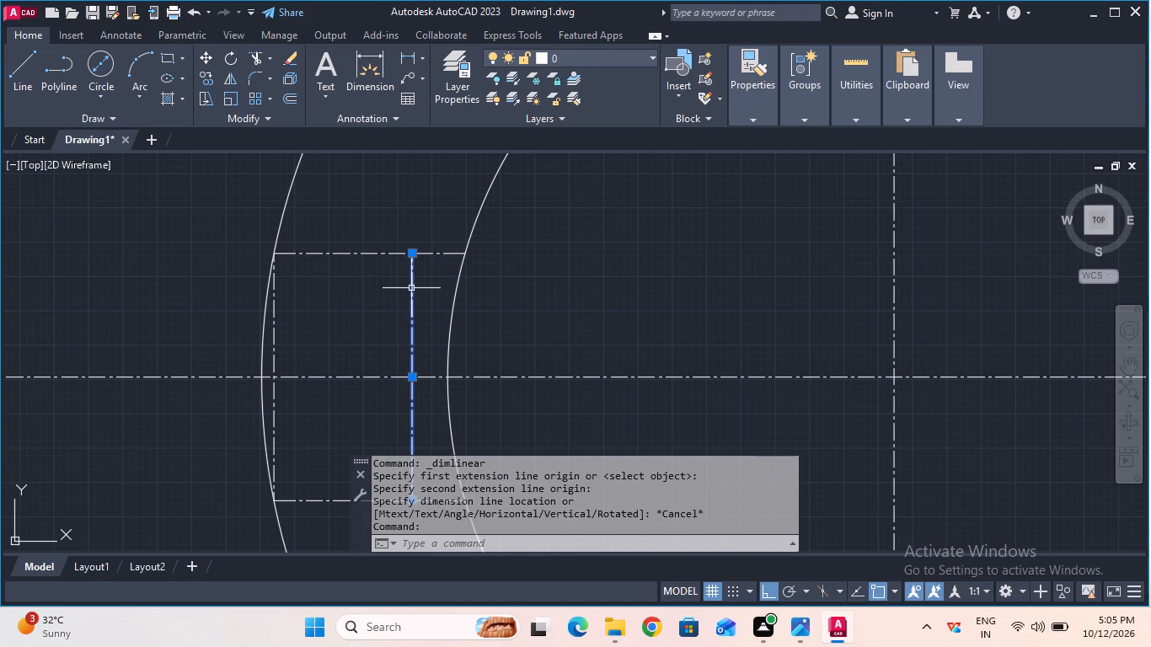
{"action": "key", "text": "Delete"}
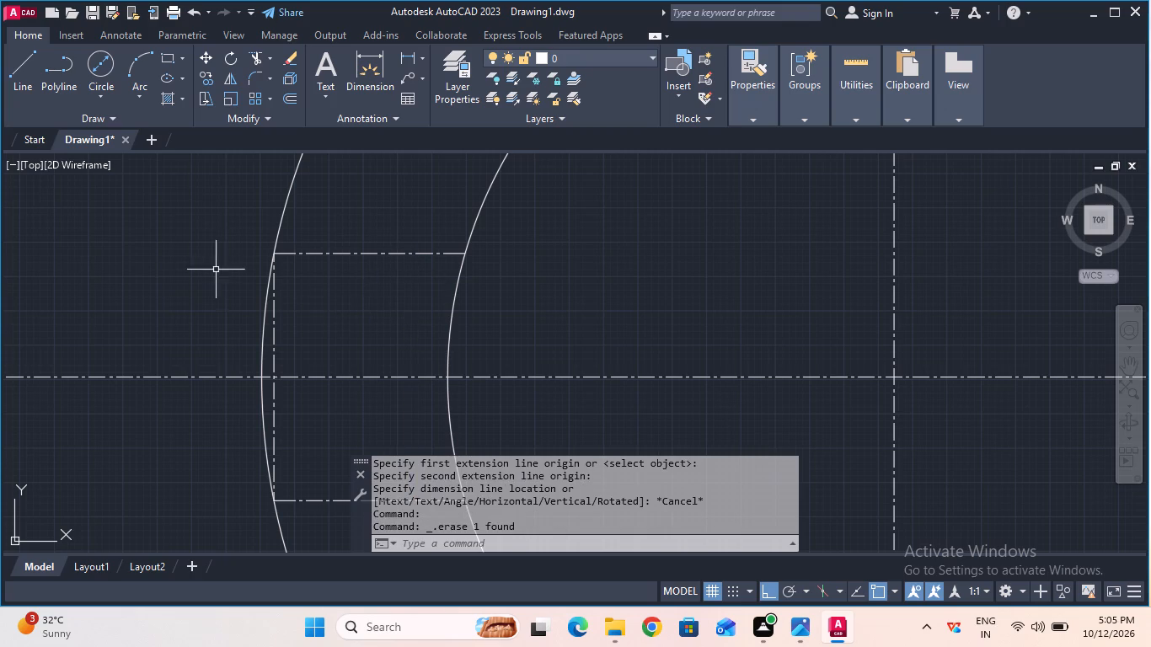
Offset the slot's outer vertical line 10.69 mm toward the innermost circle.
{"action": "left_click", "coordinate": [291, 91]}
{"action": "left_click", "coordinate": [276, 372]}
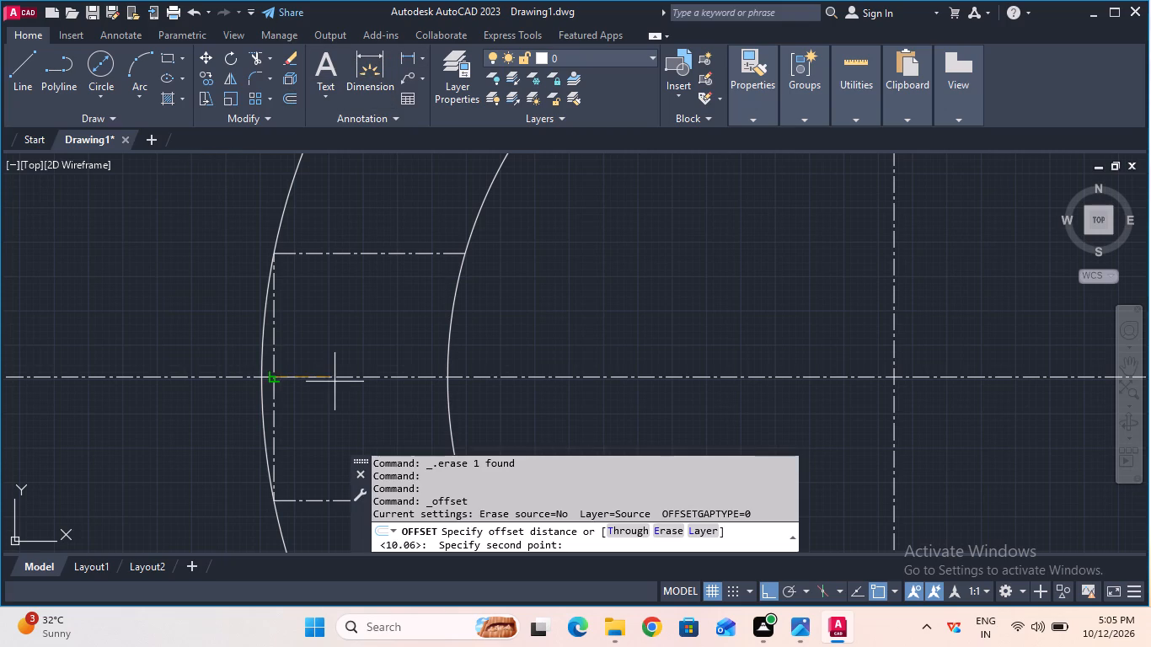
{"action": "key", "text": "1"}
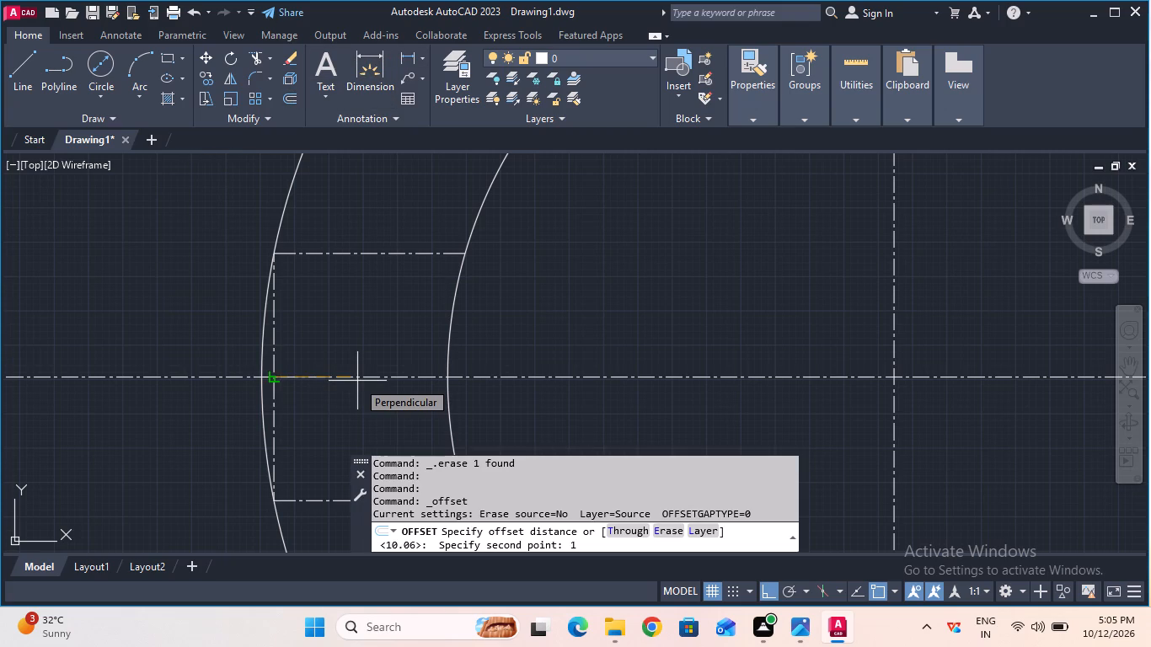
{"action": "type", "text": "0.69"}
{"action": "key", "text": "Return"}
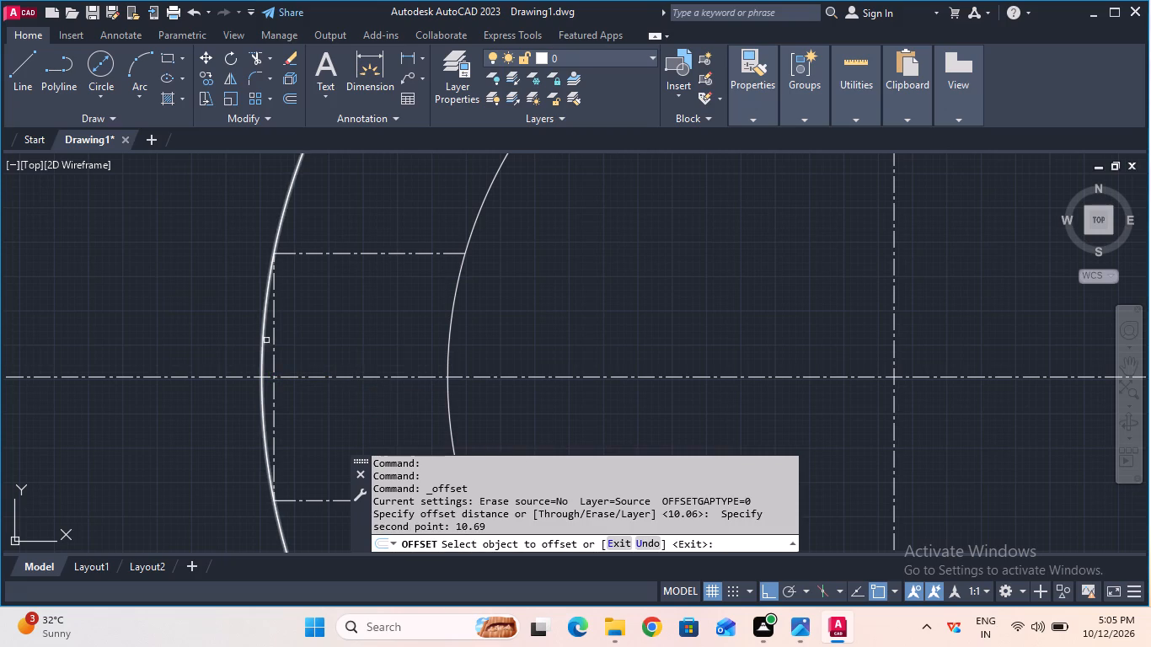
{"action": "left_click", "coordinate": [275, 335]}
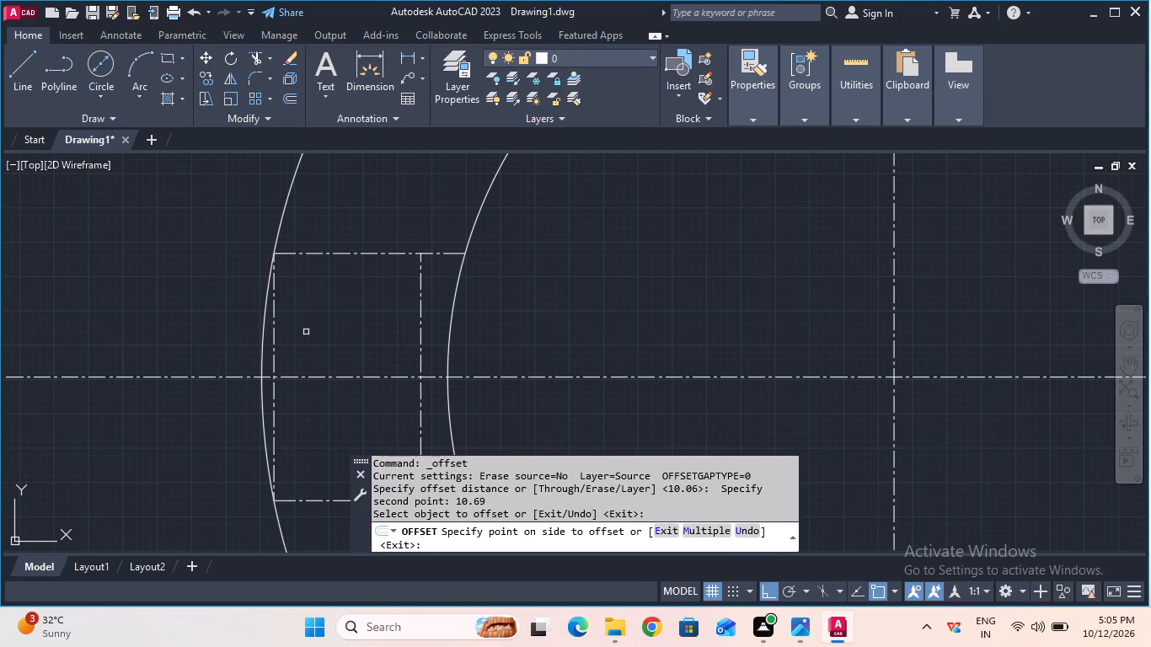
{"action": "left_click", "coordinate": [306, 332]}
{"action": "key", "text": "Escape"}
Measure the gap from the new 10.69 mm offset line to the innermost circle along the slot's upper line.
{"action": "scroll", "coordinate": [328, 314], "scroll_direction": "down", "scroll_amount": 1}
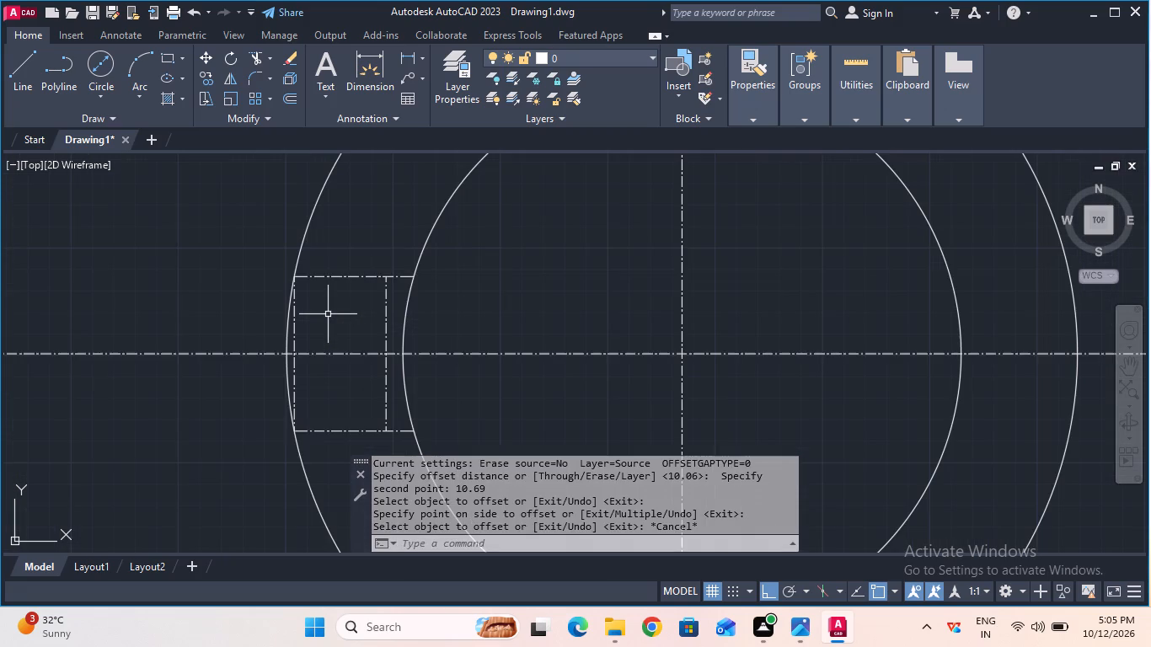
{"action": "left_click", "coordinate": [403, 60]}
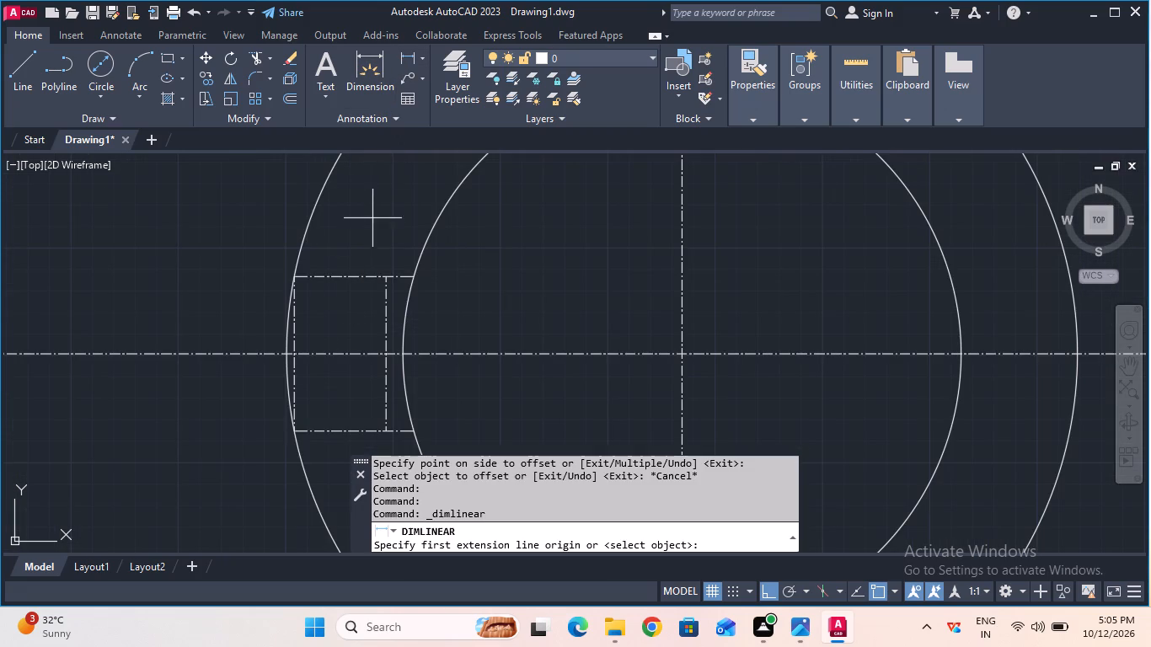
{"action": "left_click", "coordinate": [381, 279]}
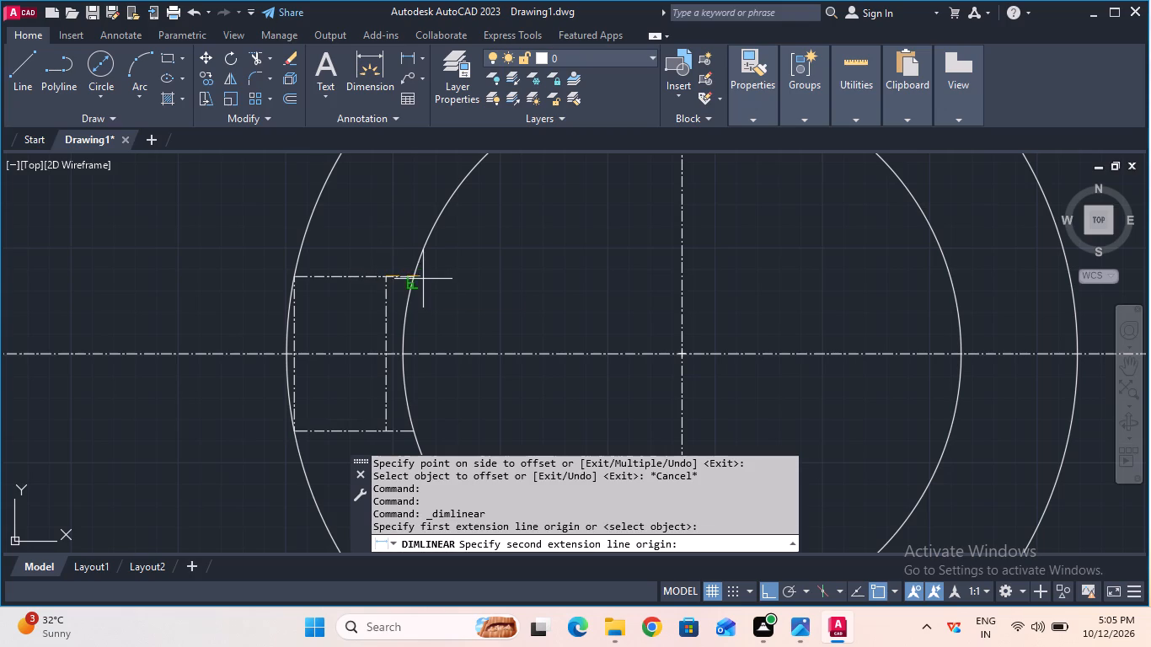
{"action": "left_click", "coordinate": [418, 279]}
{"action": "key", "text": "Escape"}
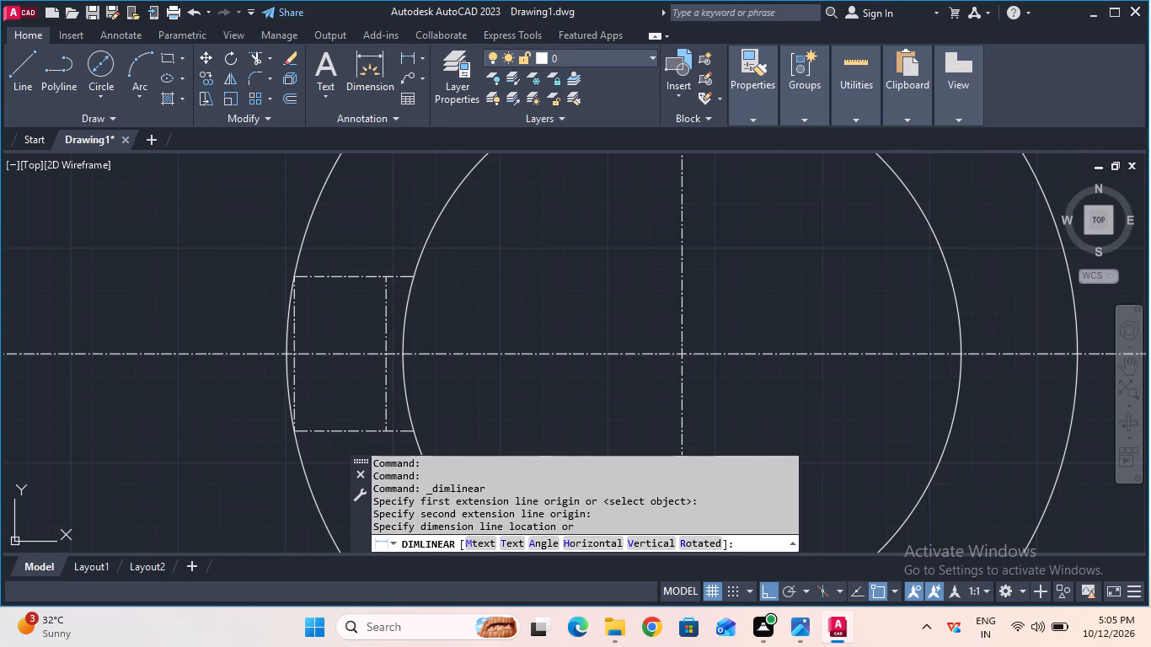
Trim the outer vertical line and the upper and lower line portions beyond the 10.69 mm offset line, leaving the shallow slot.
{"action": "scroll", "coordinate": [418, 264], "scroll_direction": "down", "scroll_amount": 1}
{"action": "left_click", "coordinate": [251, 62]}
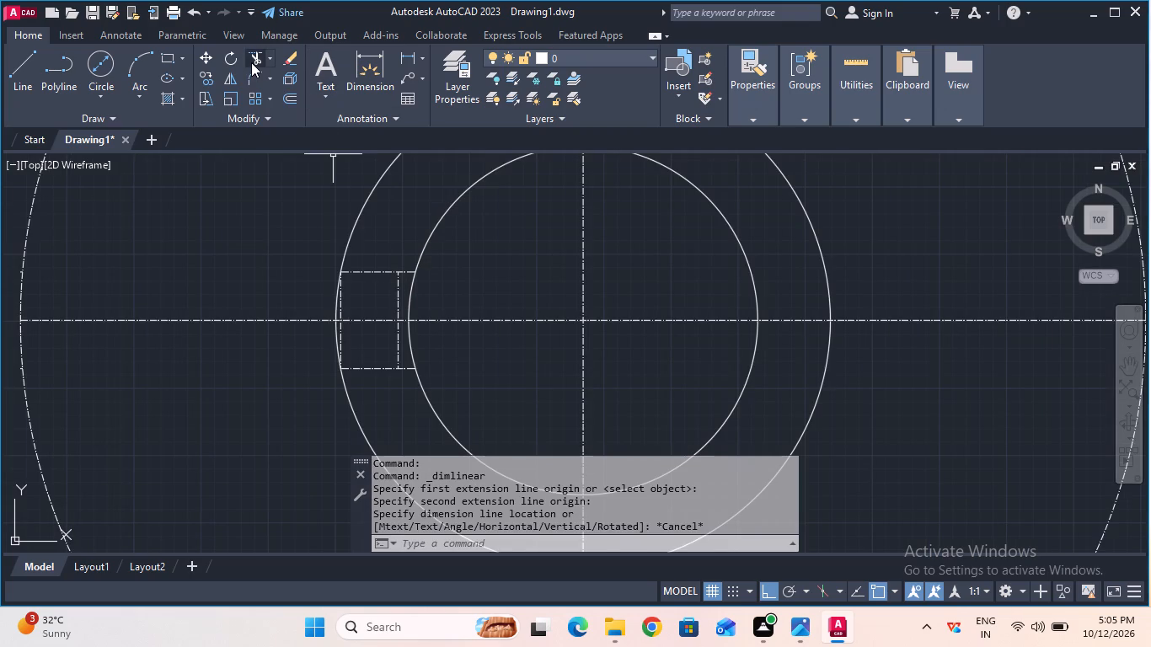
{"action": "left_click", "coordinate": [368, 273]}
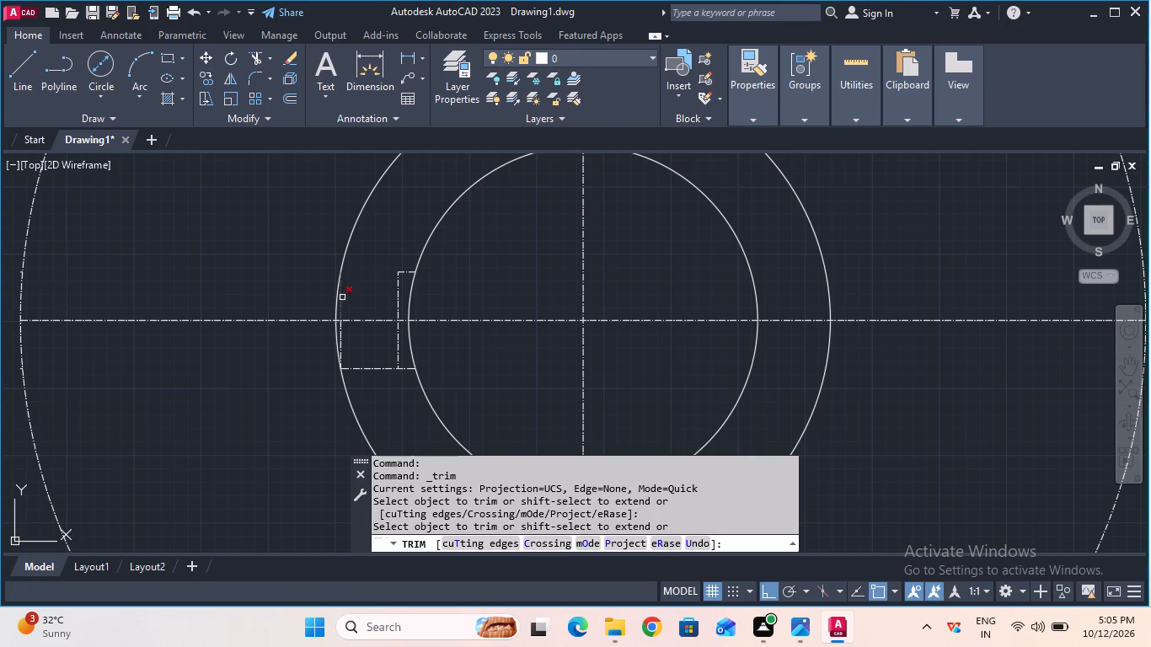
{"action": "left_click", "coordinate": [342, 298]}
{"action": "left_click", "coordinate": [341, 331]}
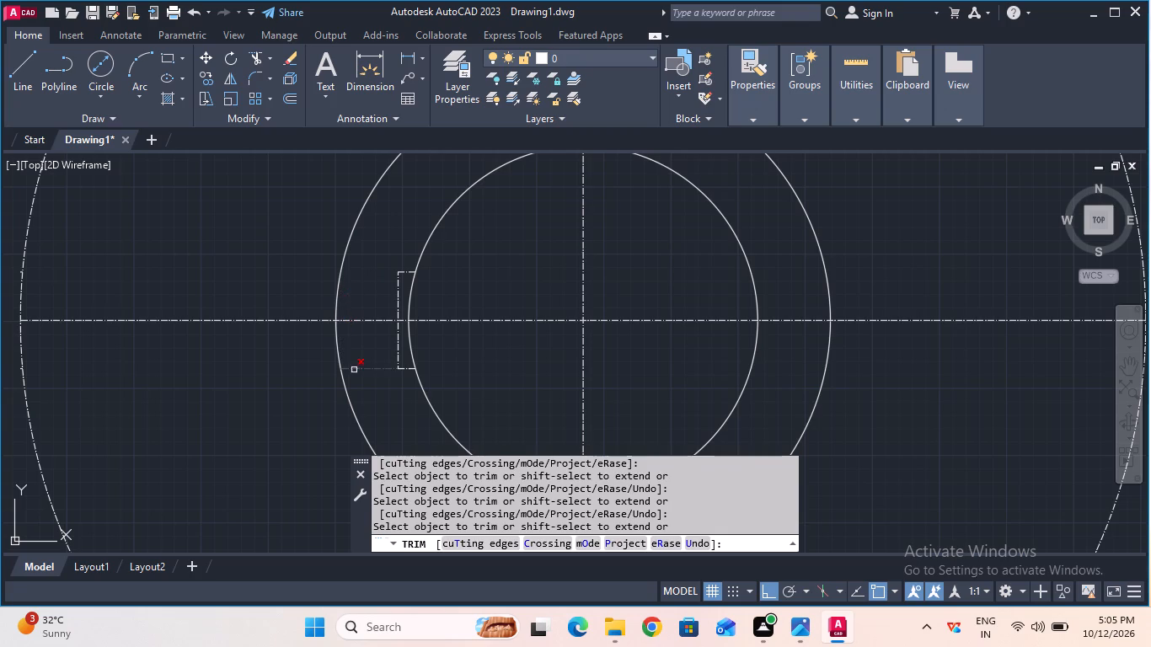
{"action": "left_click", "coordinate": [354, 370]}
{"action": "key", "text": "Escape"}
Change the linetype of the slot's upper, vertical and lower lines from CENTER to ByLayer.
{"action": "scroll", "coordinate": [354, 370], "scroll_direction": "up", "scroll_amount": 1}
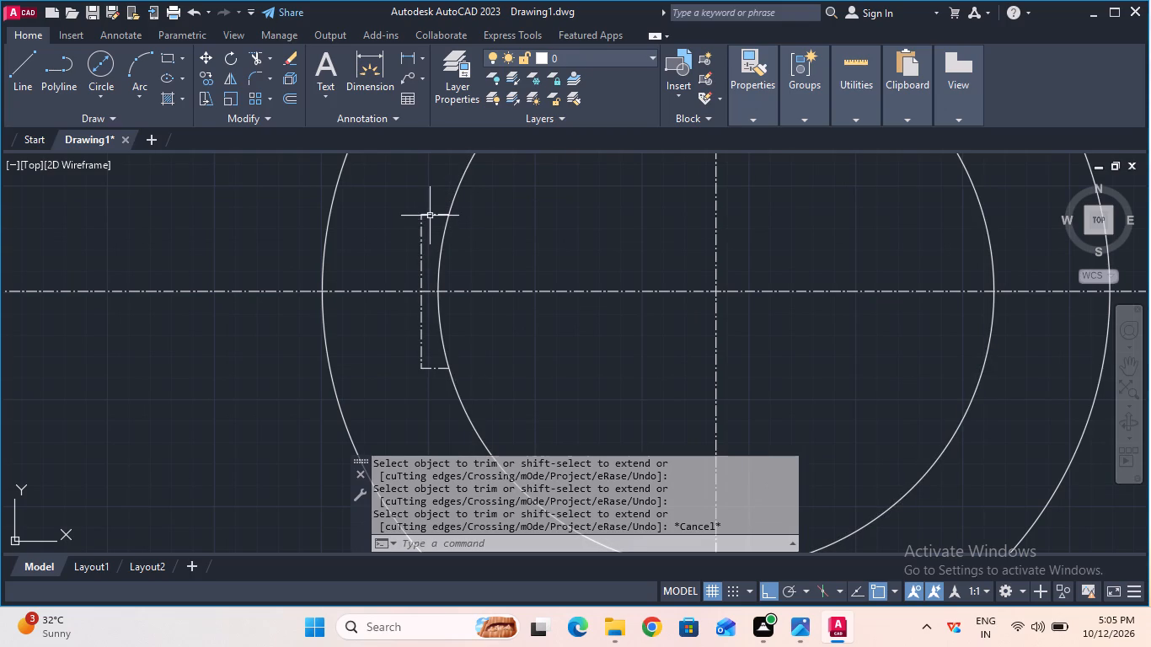
{"action": "left_click", "coordinate": [430, 215]}
{"action": "type", "text": "pr"}
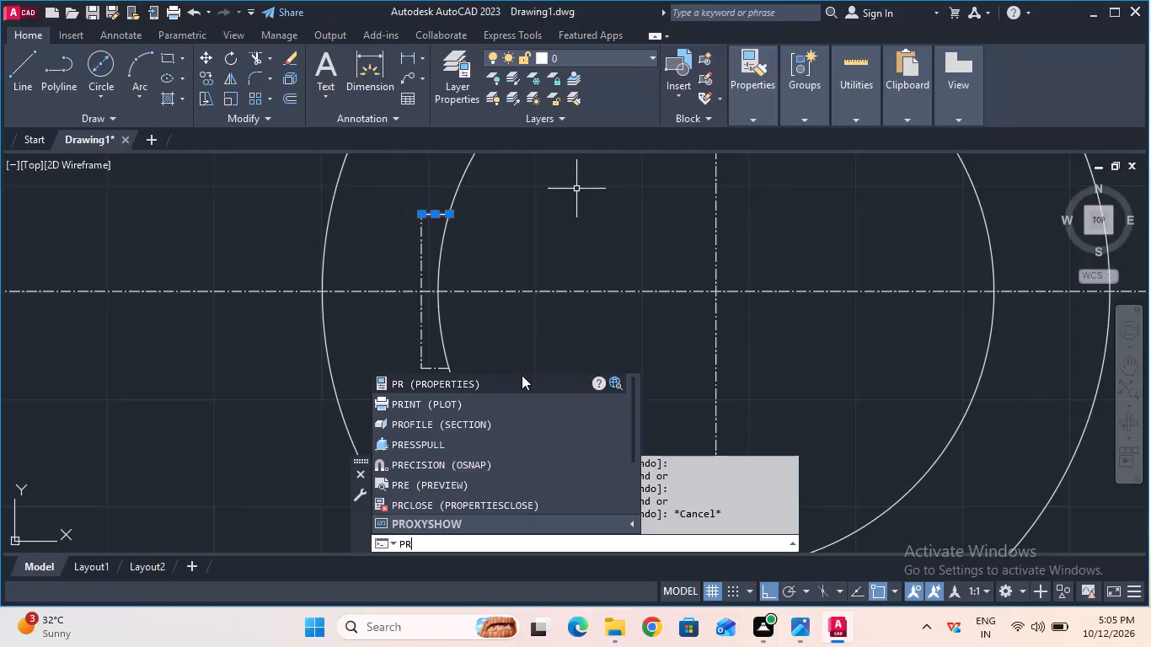
{"action": "left_click", "coordinate": [522, 375]}
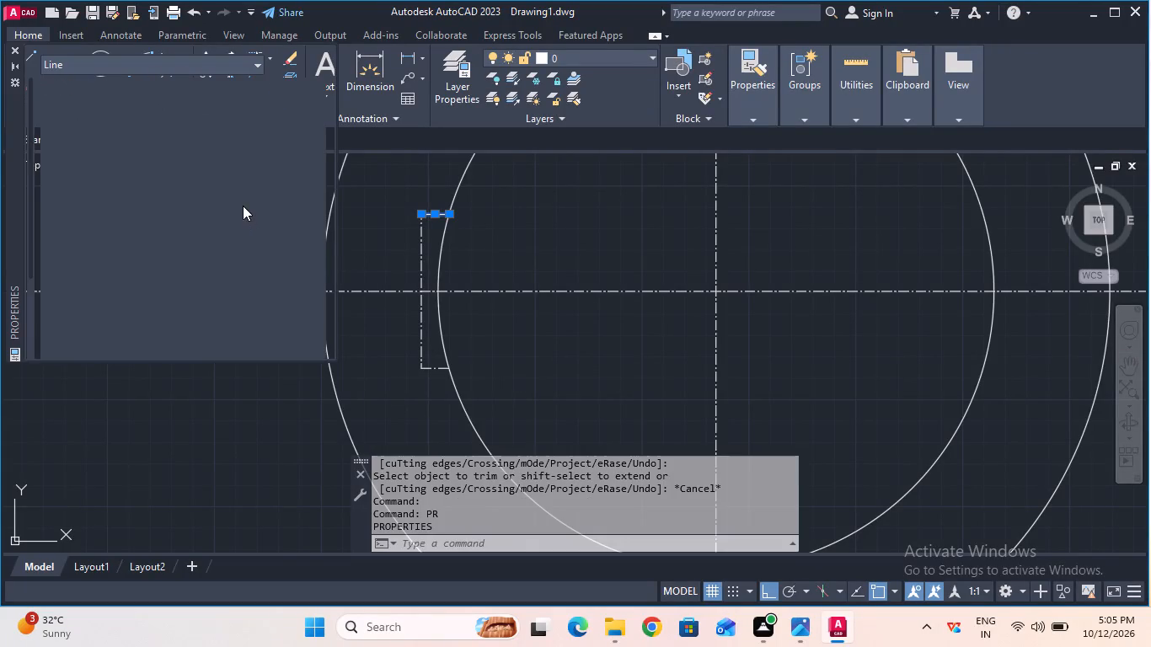
{"action": "left_click", "coordinate": [245, 132]}
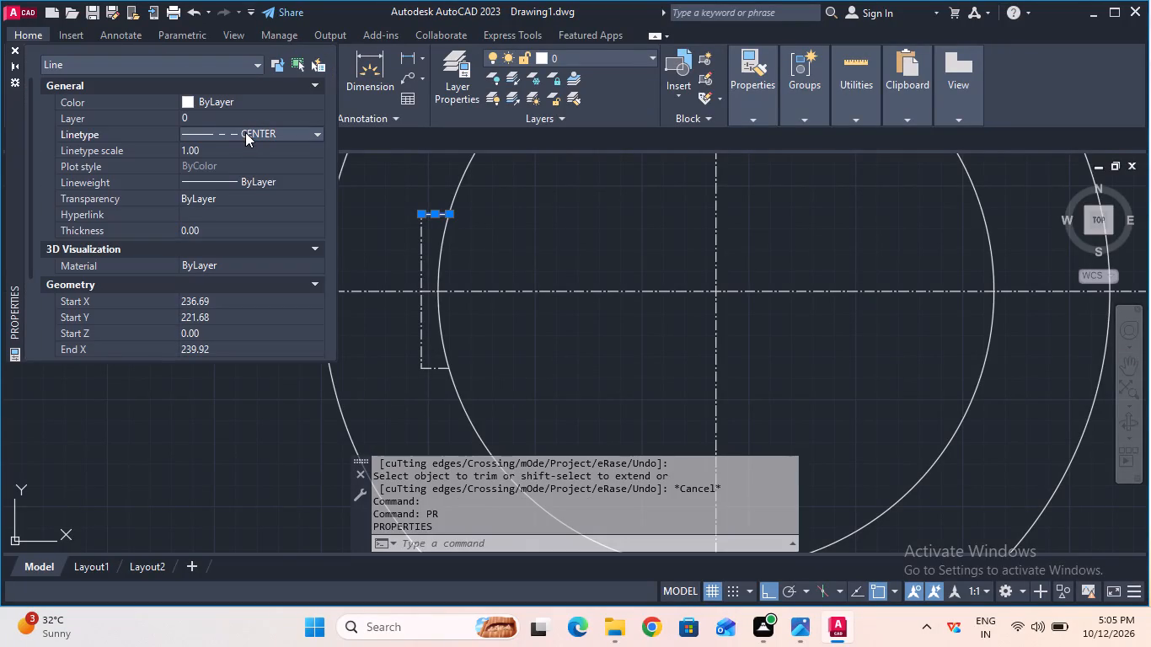
{"action": "left_click", "coordinate": [247, 133]}
{"action": "left_click", "coordinate": [255, 154]}
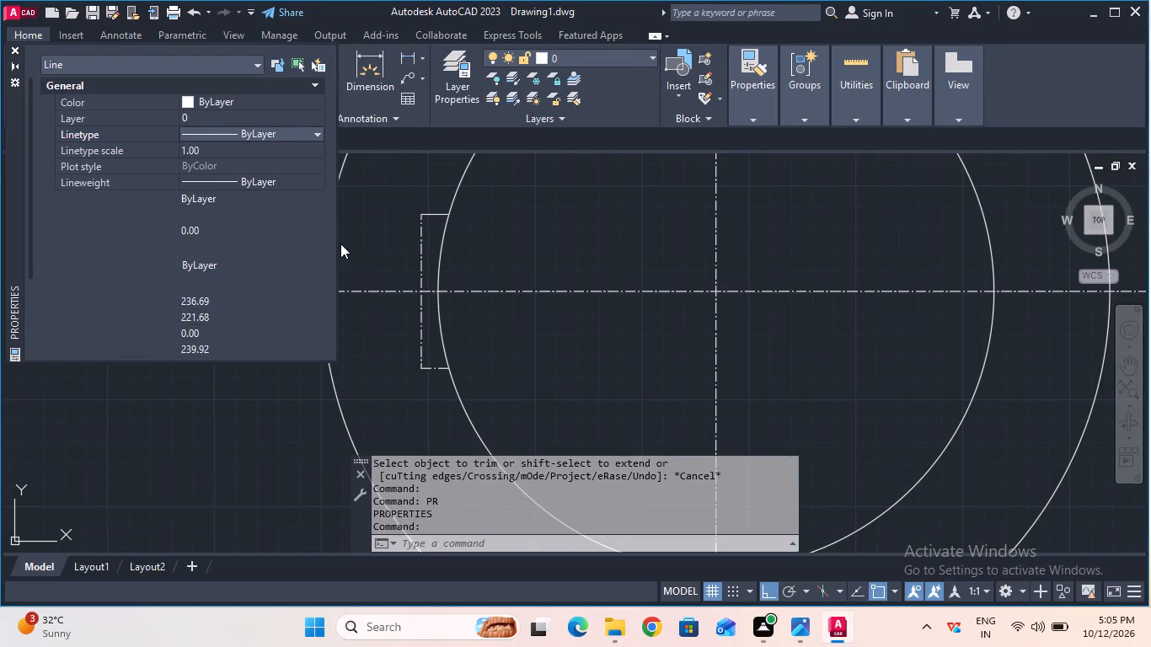
{"action": "left_click", "coordinate": [420, 265]}
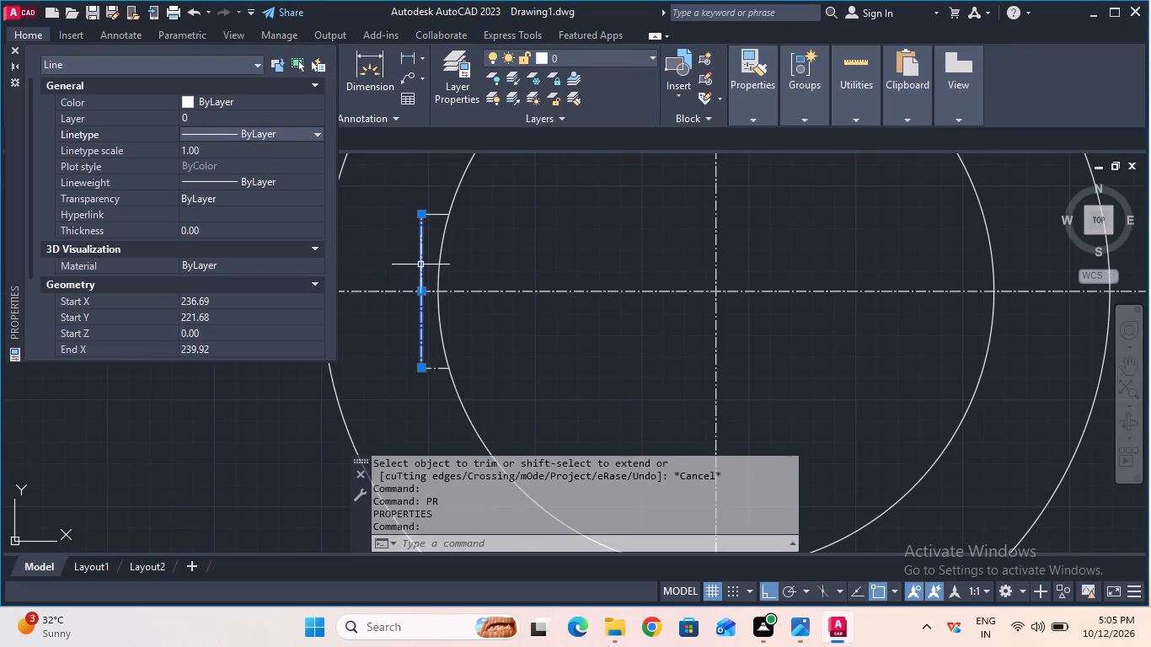
{"action": "left_click", "coordinate": [227, 126]}
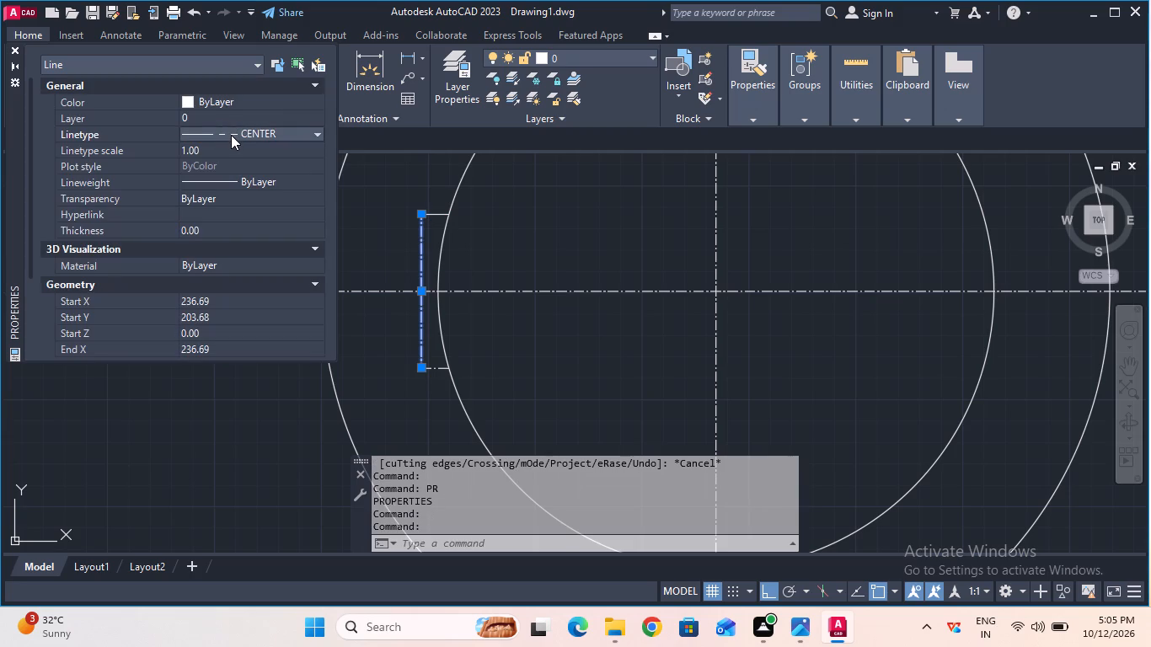
{"action": "left_click", "coordinate": [231, 135]}
{"action": "left_click", "coordinate": [242, 152]}
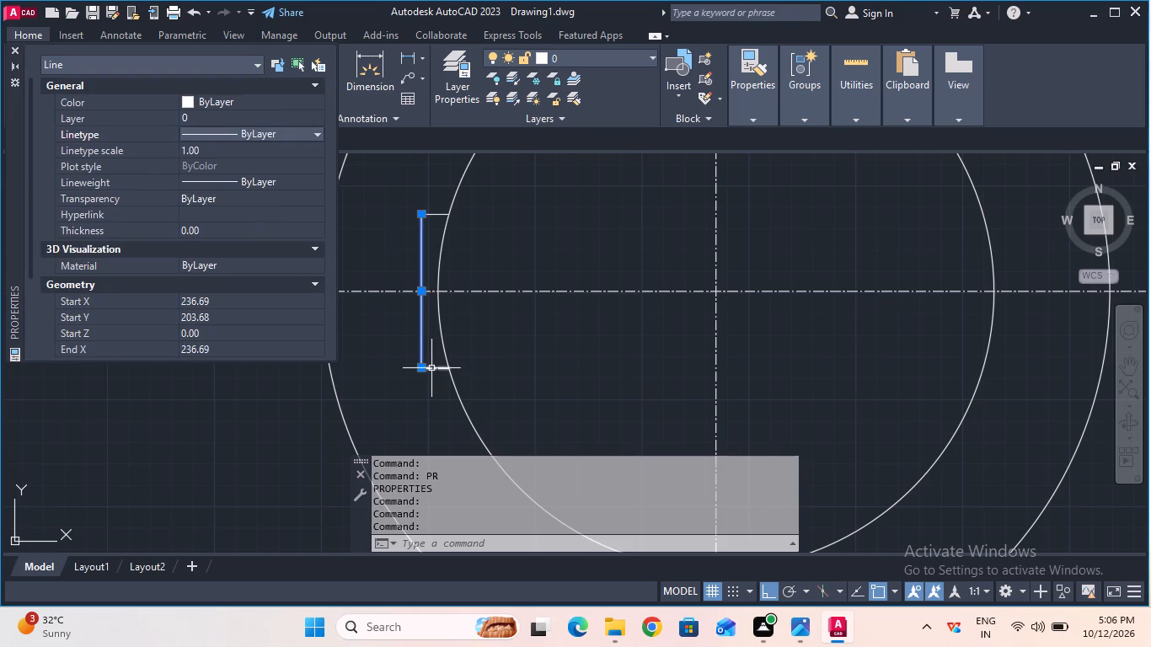
{"action": "left_click", "coordinate": [431, 368]}
{"action": "left_click", "coordinate": [262, 131]}
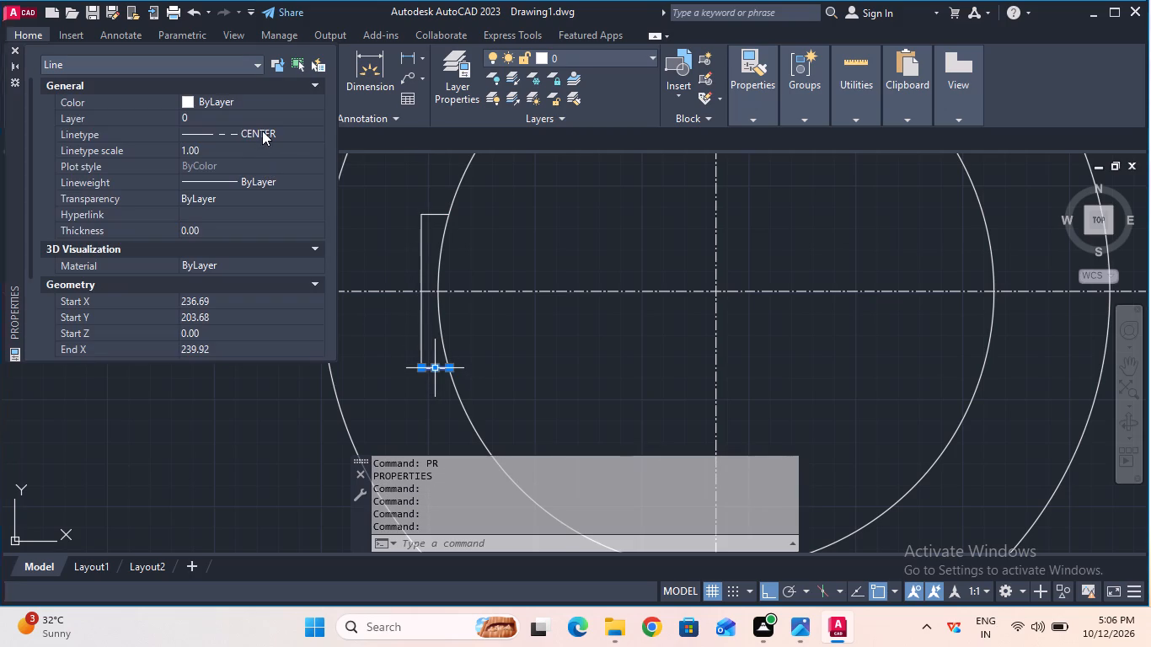
{"action": "left_click", "coordinate": [262, 131]}
{"action": "left_click", "coordinate": [267, 146]}
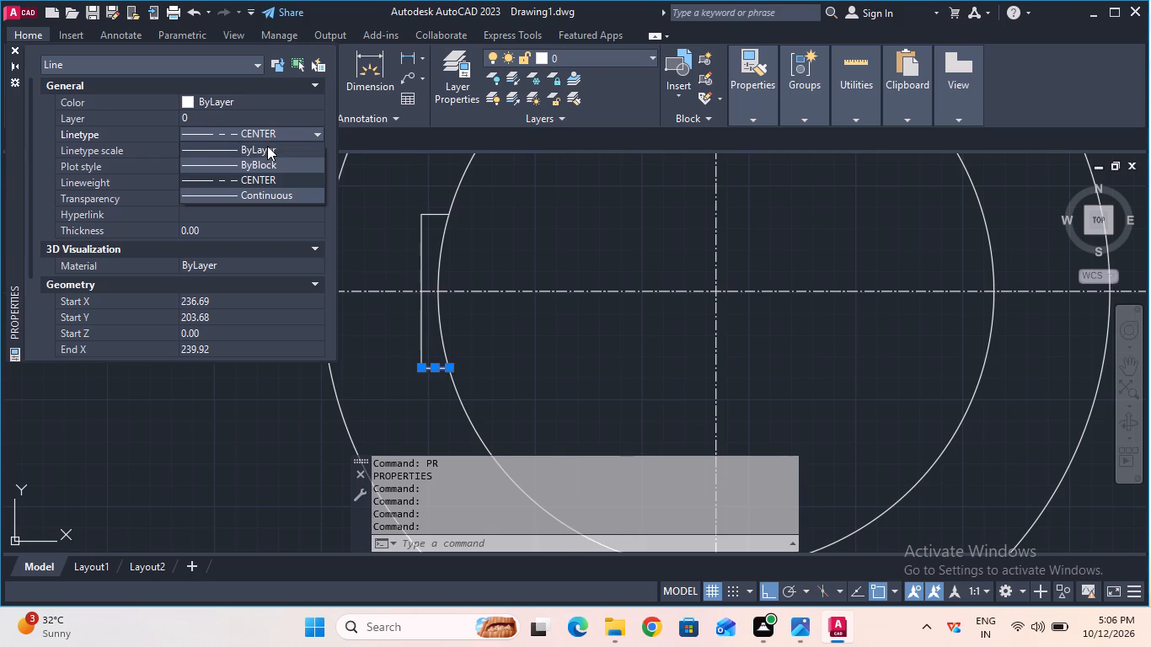
{"action": "key", "text": "Escape"}
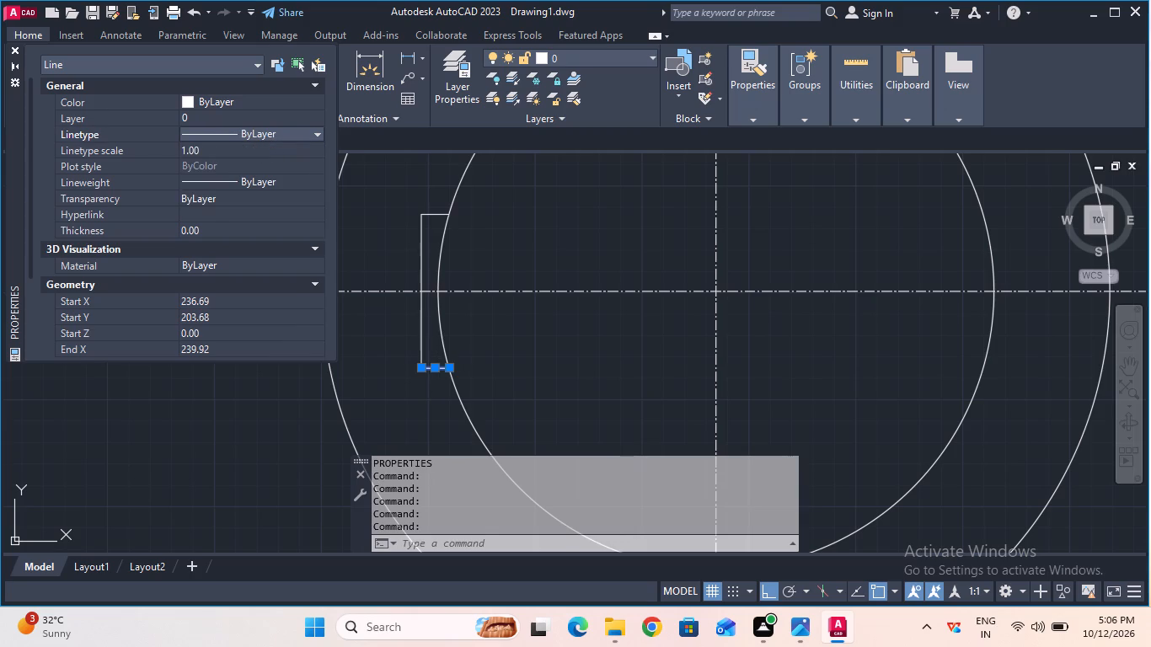
{"action": "left_click", "coordinate": [13, 50]}
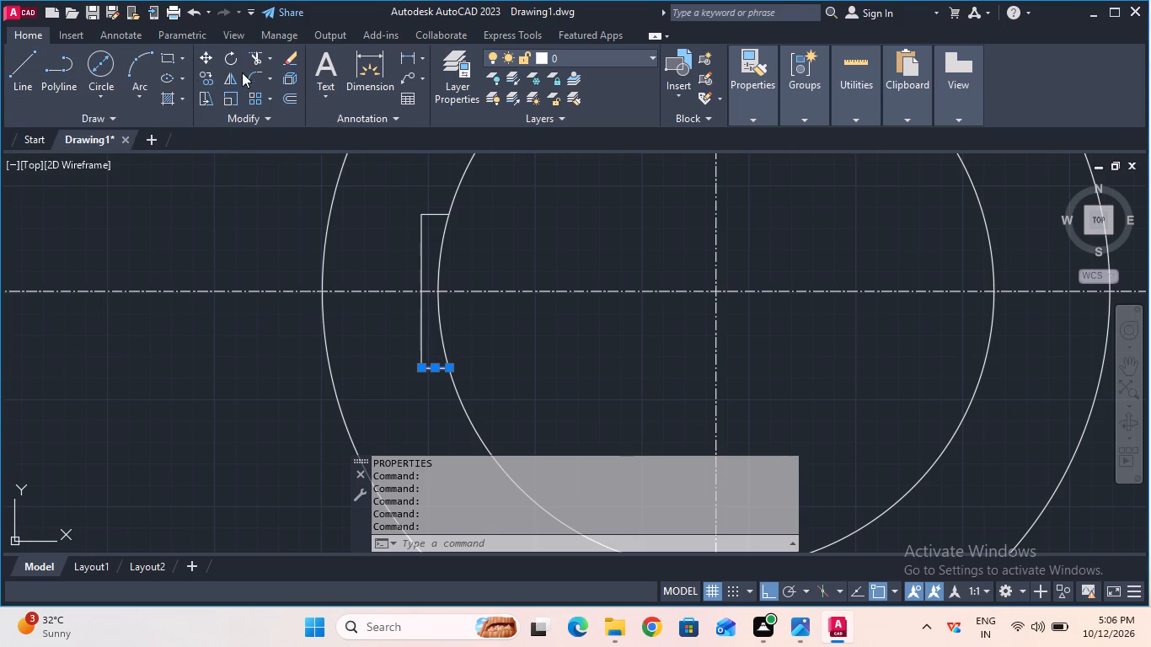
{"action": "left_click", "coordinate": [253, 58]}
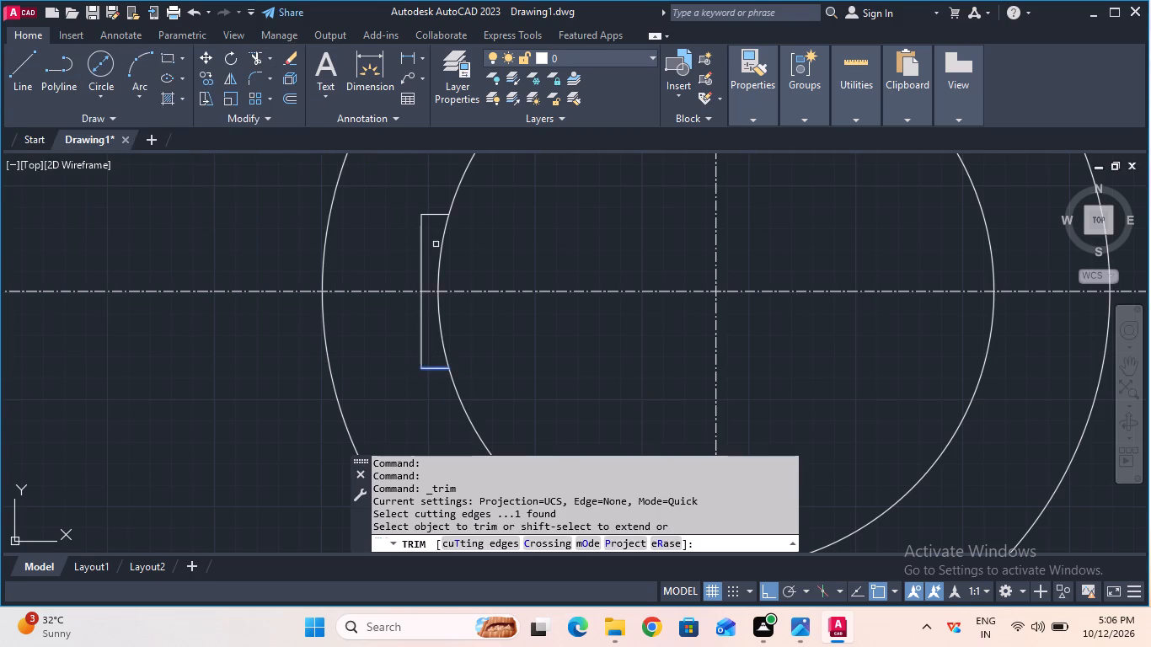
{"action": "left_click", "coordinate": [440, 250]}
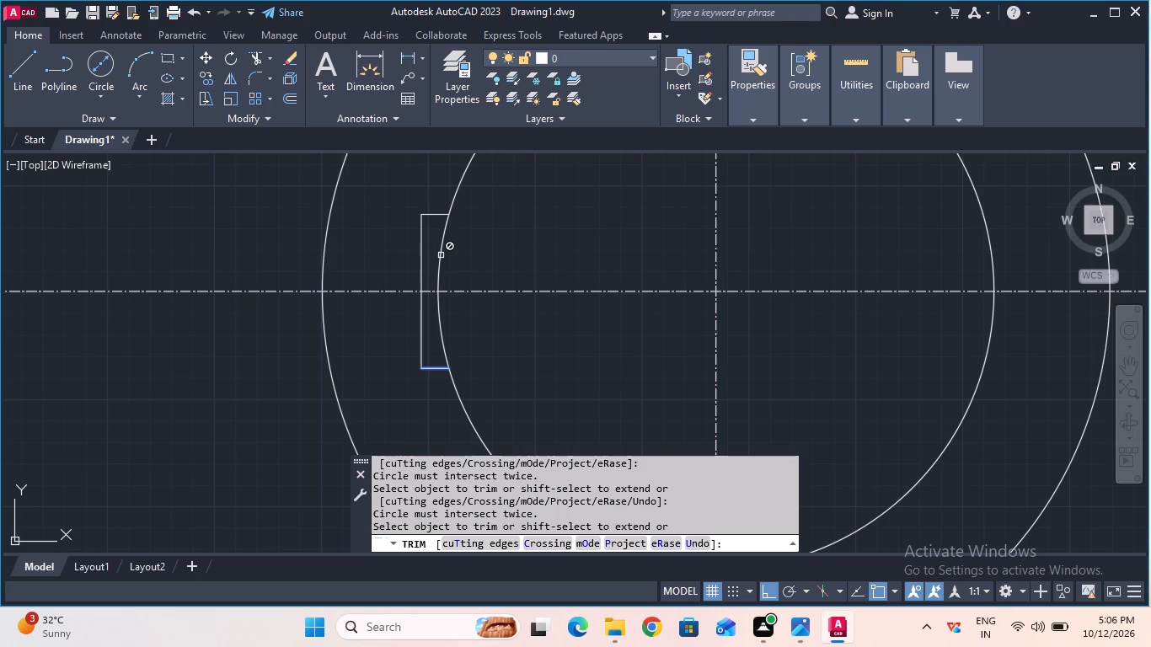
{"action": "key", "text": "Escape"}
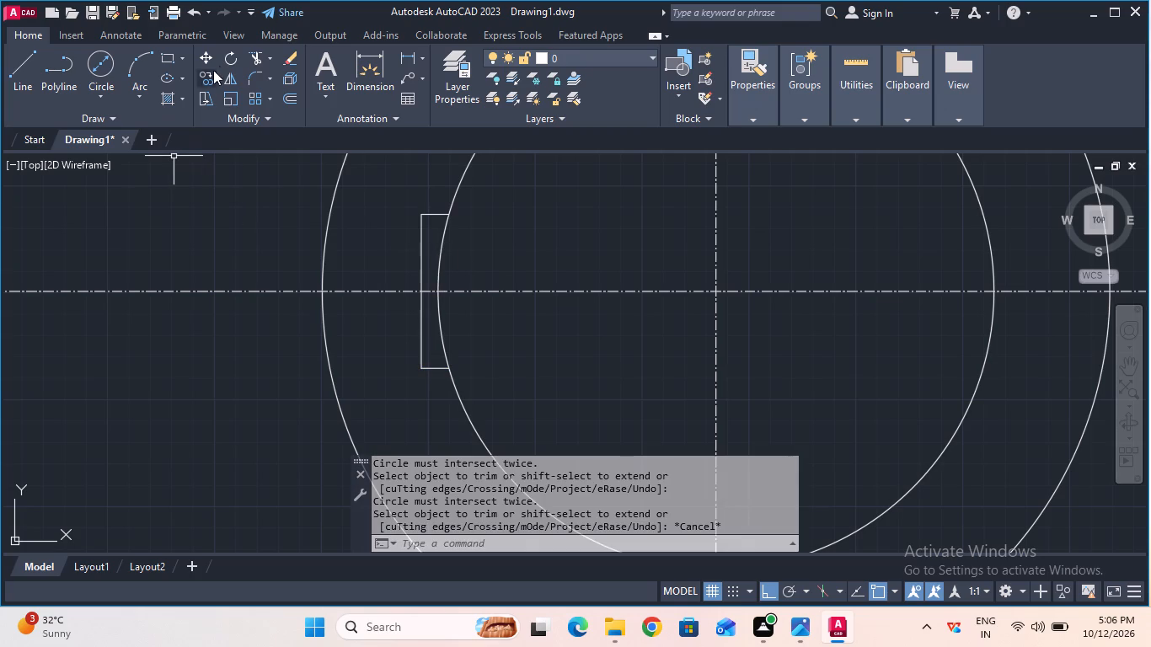
Trim the innermost circle's arc between the slot's upper and lower lines so the slot opens into the bore.
{"action": "left_click", "coordinate": [261, 58]}
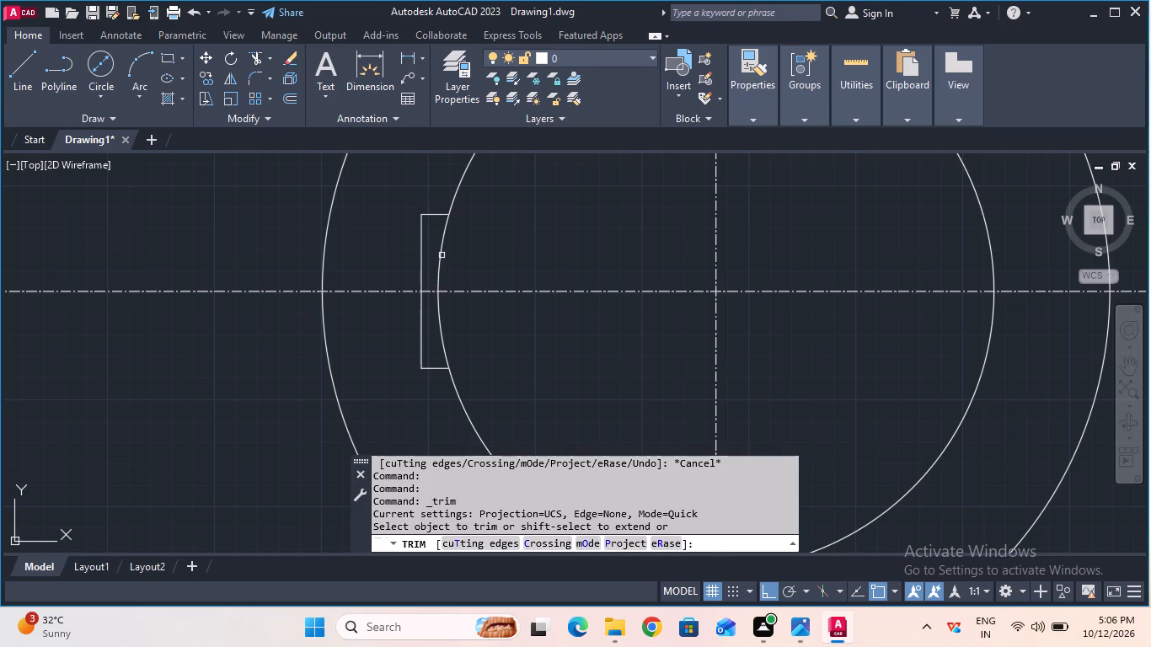
{"action": "left_click", "coordinate": [442, 255]}
{"action": "left_click", "coordinate": [437, 312]}
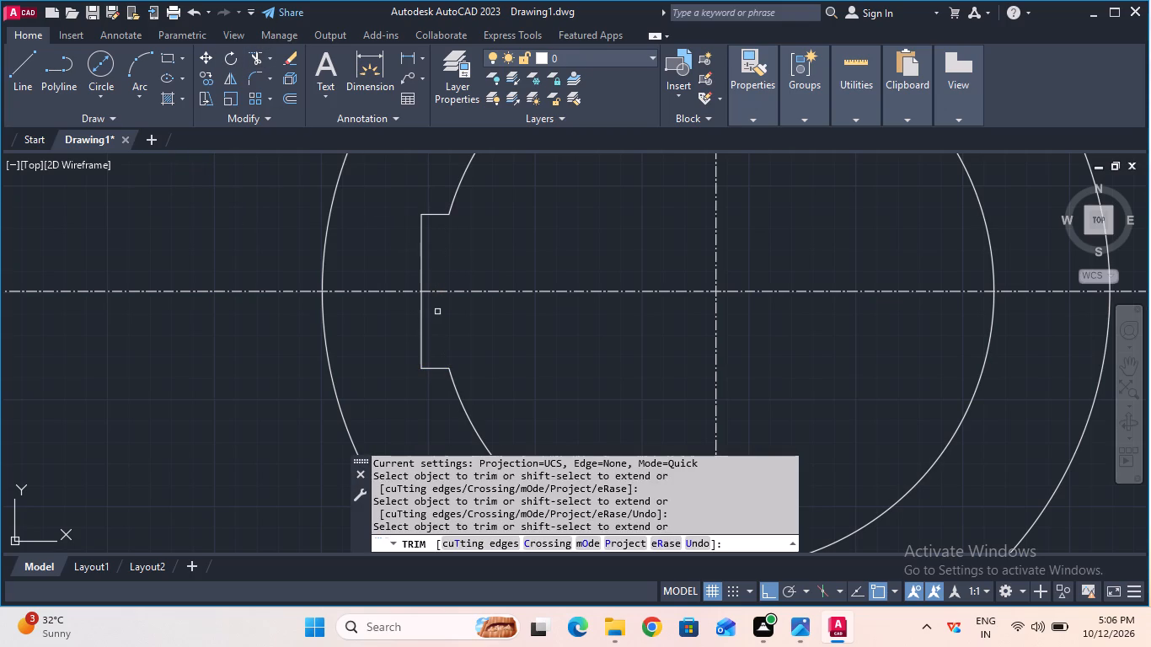
{"action": "key", "text": "Escape"}
Measure the outermost circle's full width along the horizontal centre line with a temporary linear dimension.
{"action": "scroll", "coordinate": [437, 312], "scroll_direction": "down", "scroll_amount": 4}
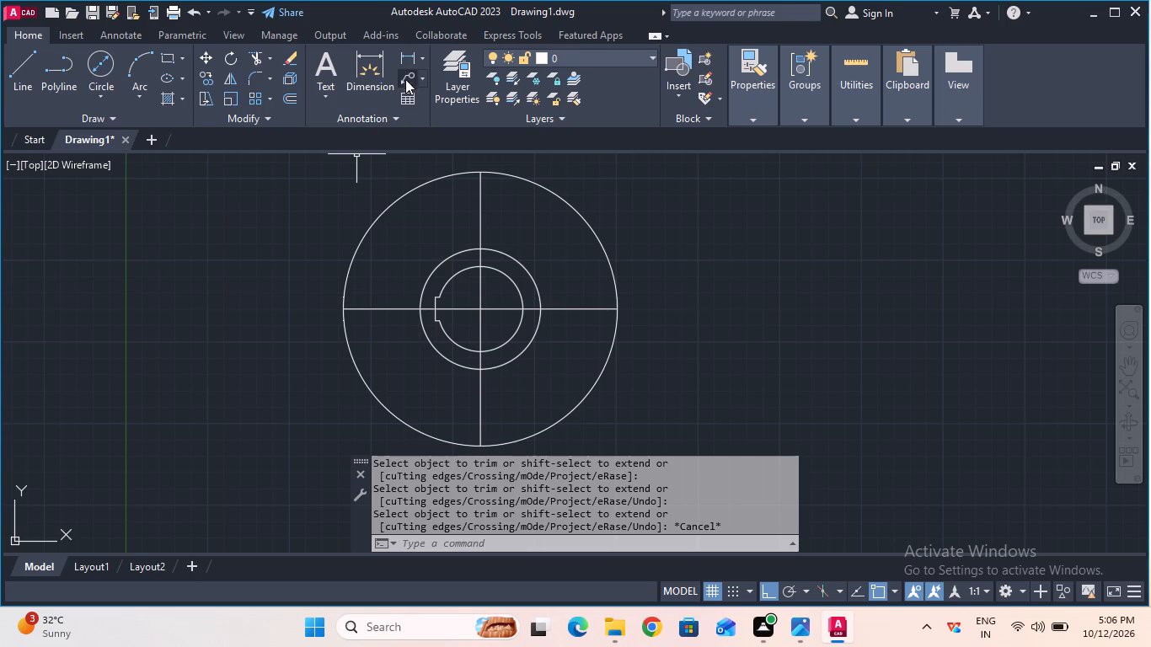
{"action": "left_click", "coordinate": [406, 55]}
{"action": "left_click", "coordinate": [340, 306]}
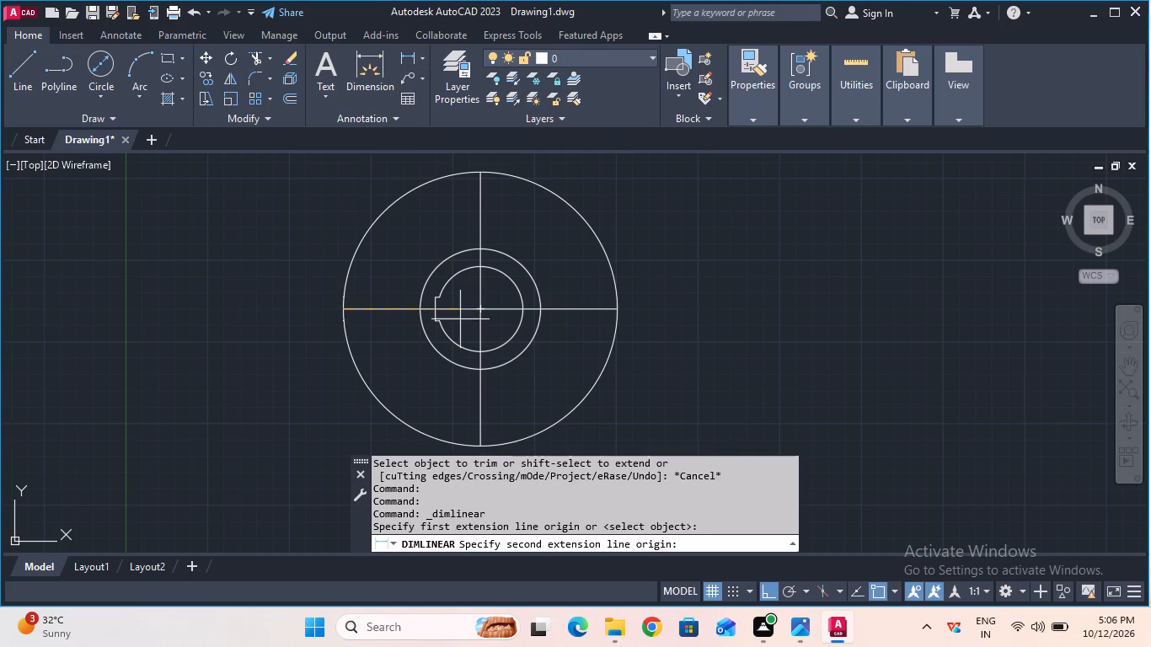
{"action": "left_click", "coordinate": [614, 309]}
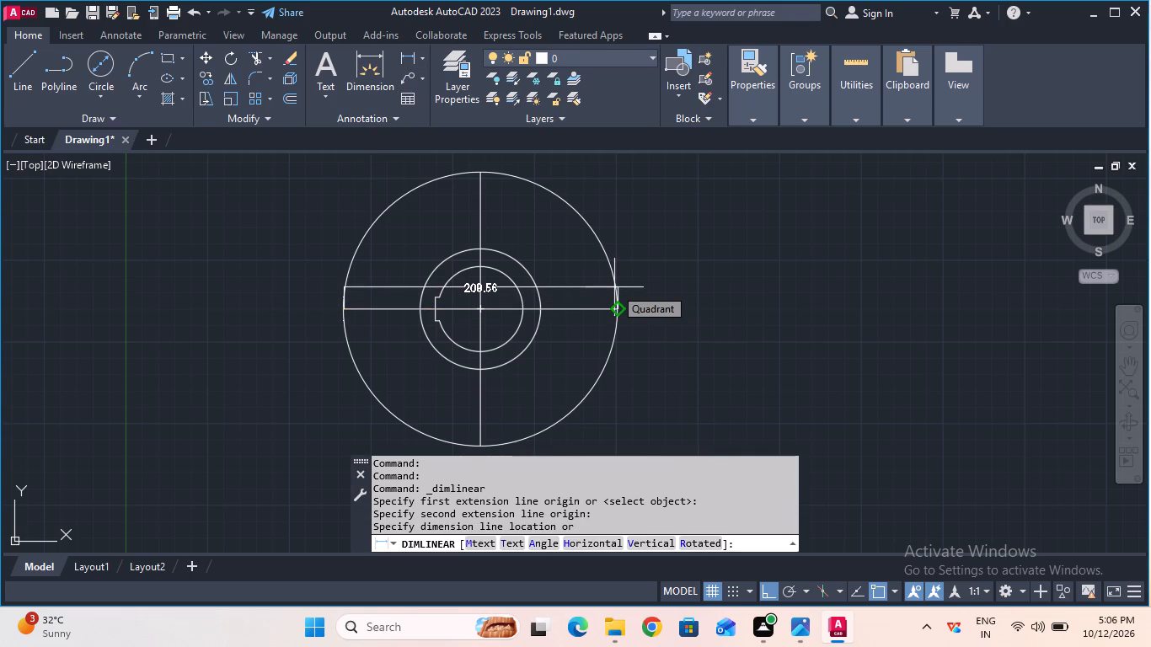
{"action": "key", "text": "Escape"}
Measure the outermost circle's radius along the horizontal centre line with a temporary linear dimension.
{"action": "scroll", "coordinate": [574, 287], "scroll_direction": "up", "scroll_amount": 1}
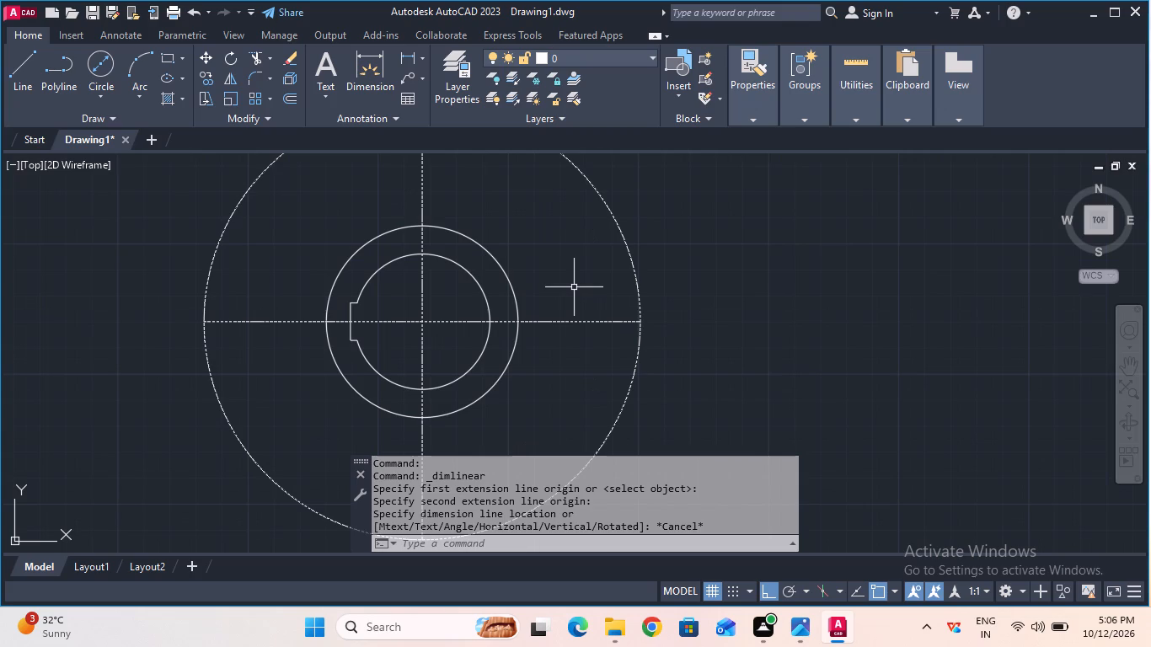
{"action": "scroll", "coordinate": [574, 287], "scroll_direction": "down", "scroll_amount": 1}
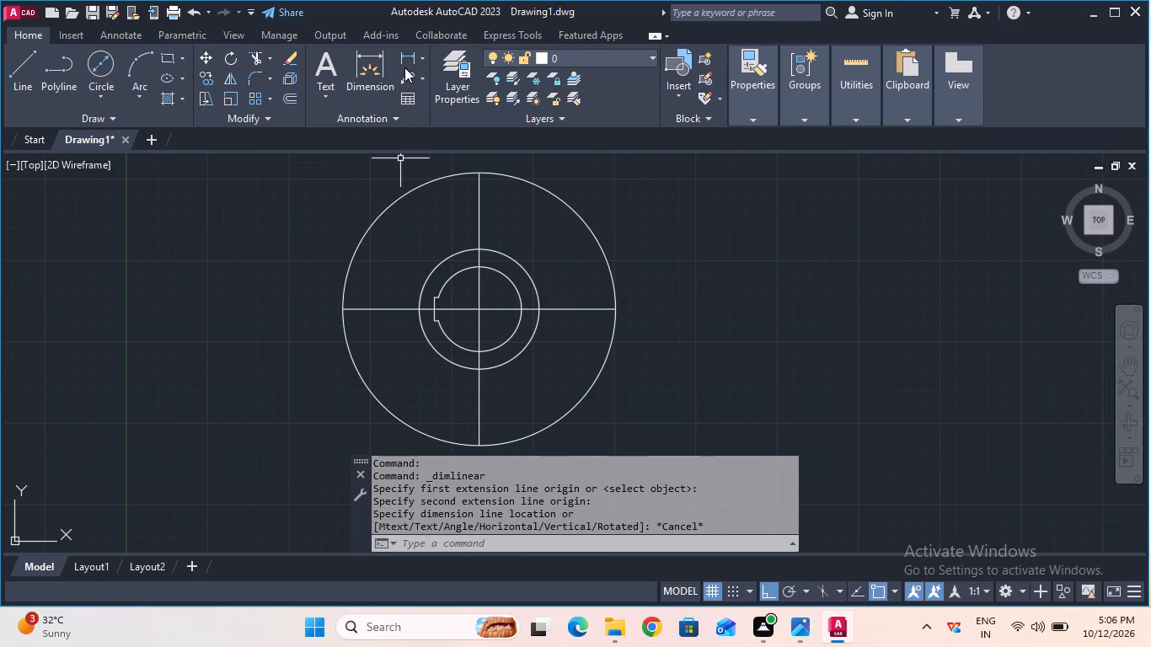
{"action": "left_click", "coordinate": [404, 62]}
{"action": "left_click", "coordinate": [344, 310]}
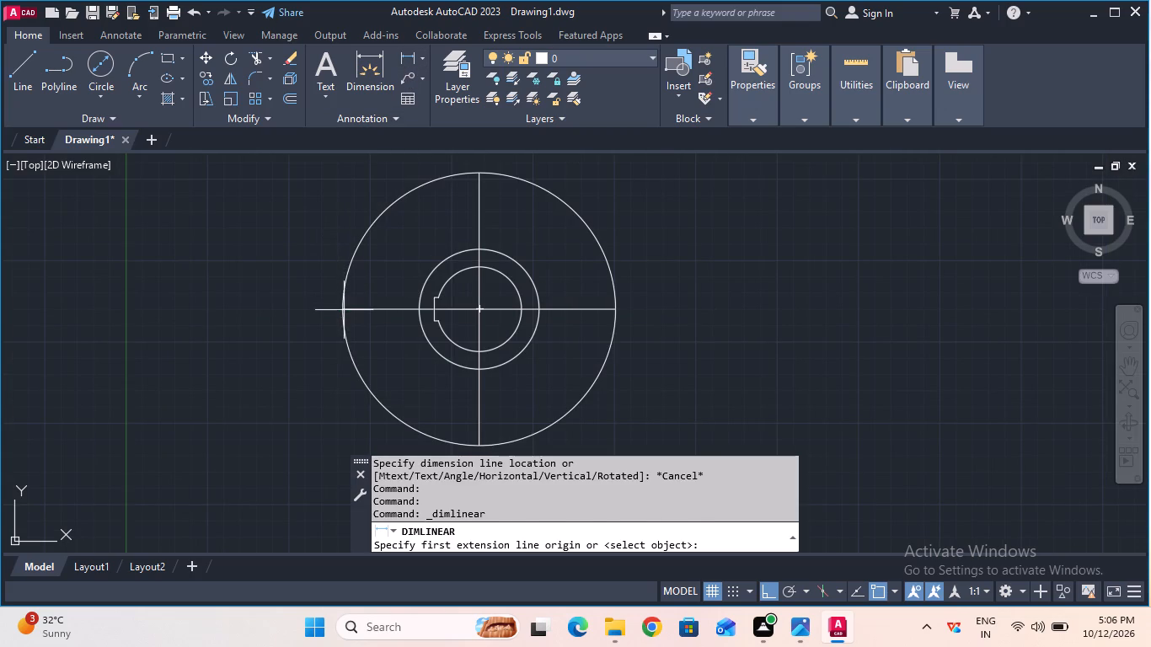
{"action": "left_click", "coordinate": [477, 313]}
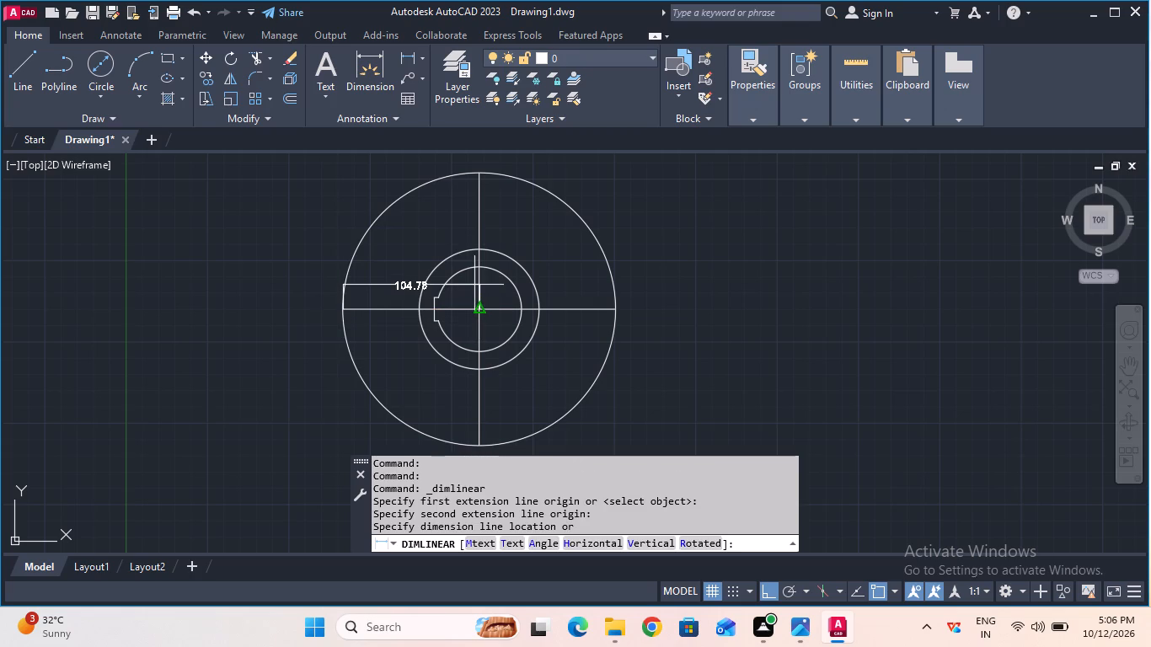
{"action": "key", "text": "Escape"}
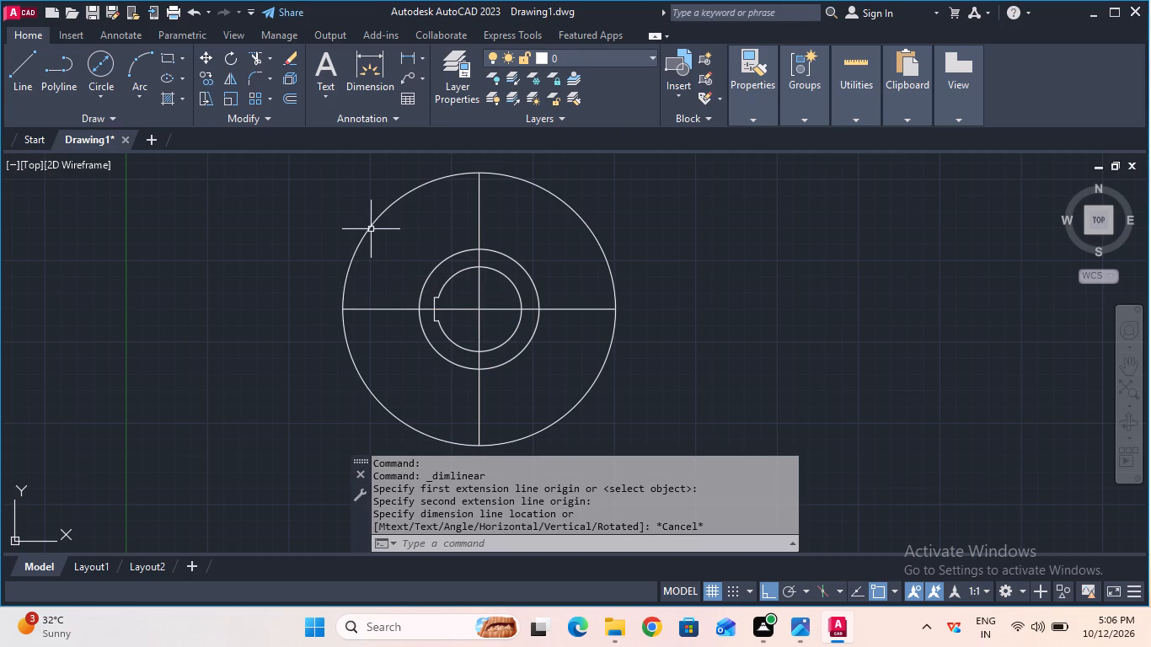
Set the current linetype for new objects to ByLayer.
{"action": "left_click", "coordinate": [815, 177]}
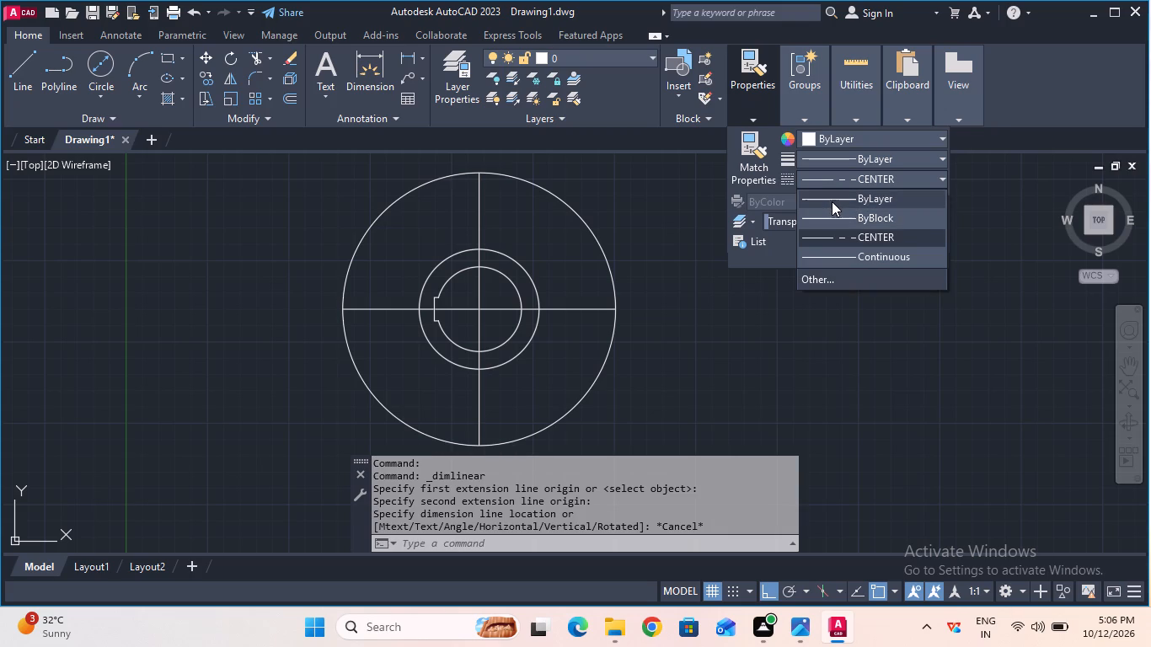
{"action": "left_click", "coordinate": [832, 201]}
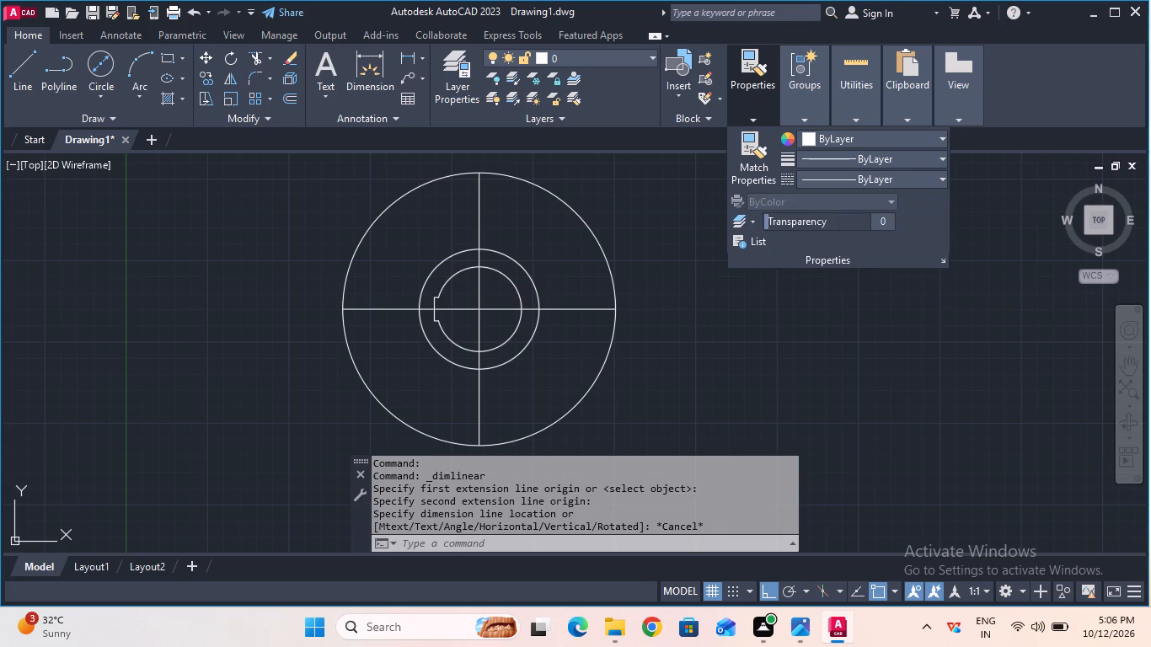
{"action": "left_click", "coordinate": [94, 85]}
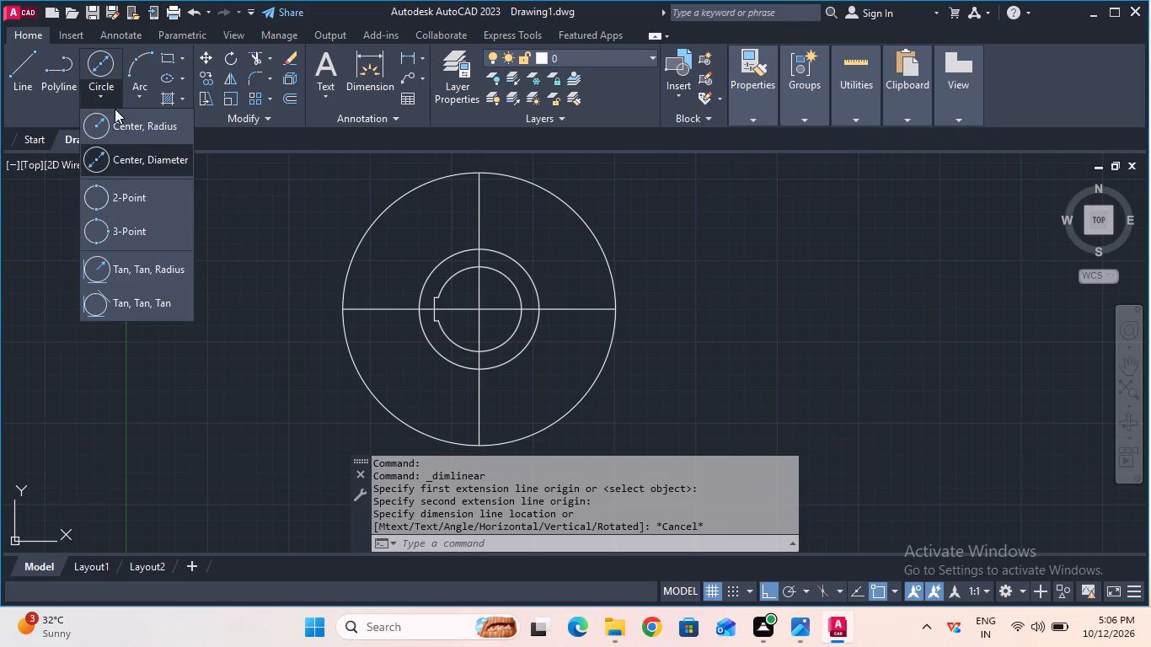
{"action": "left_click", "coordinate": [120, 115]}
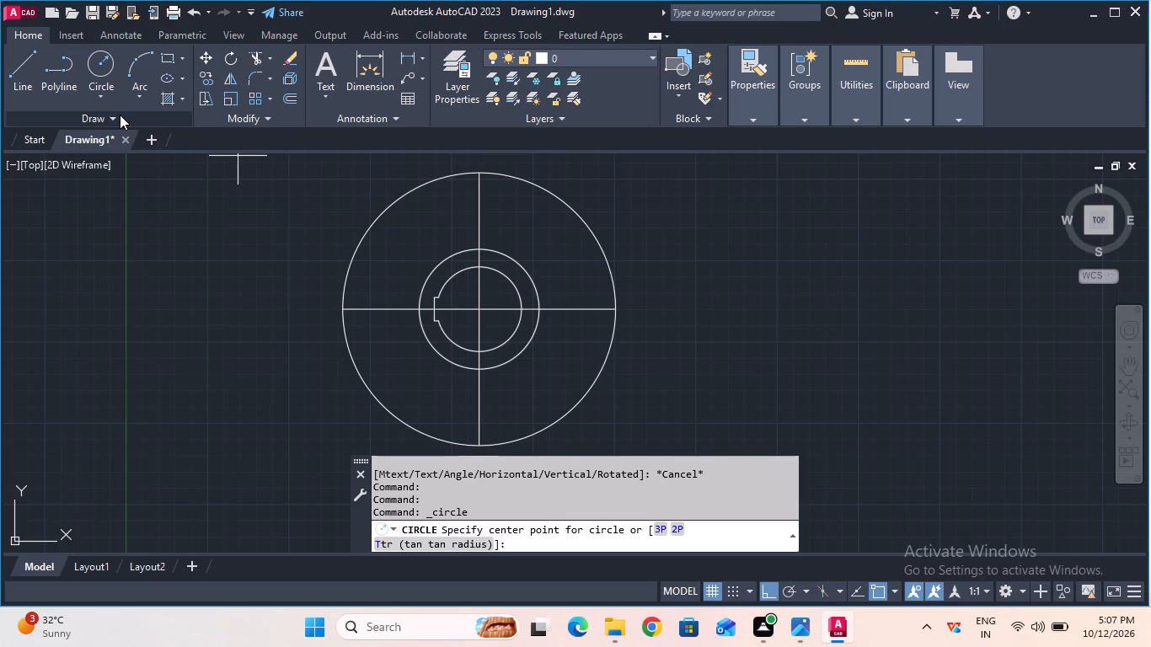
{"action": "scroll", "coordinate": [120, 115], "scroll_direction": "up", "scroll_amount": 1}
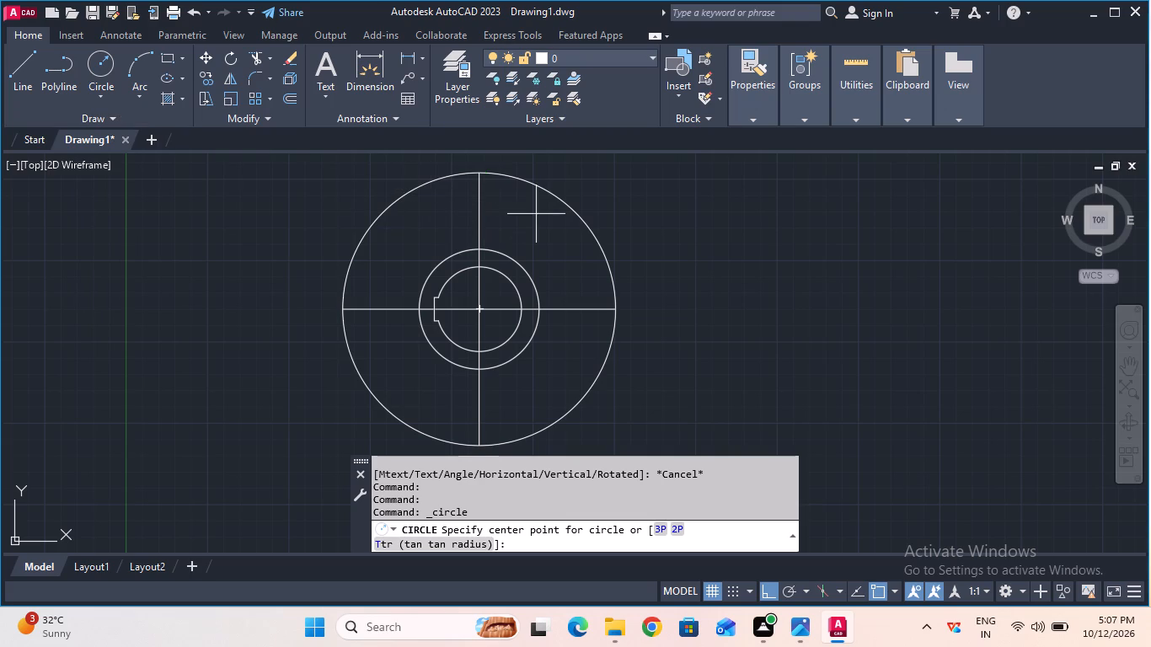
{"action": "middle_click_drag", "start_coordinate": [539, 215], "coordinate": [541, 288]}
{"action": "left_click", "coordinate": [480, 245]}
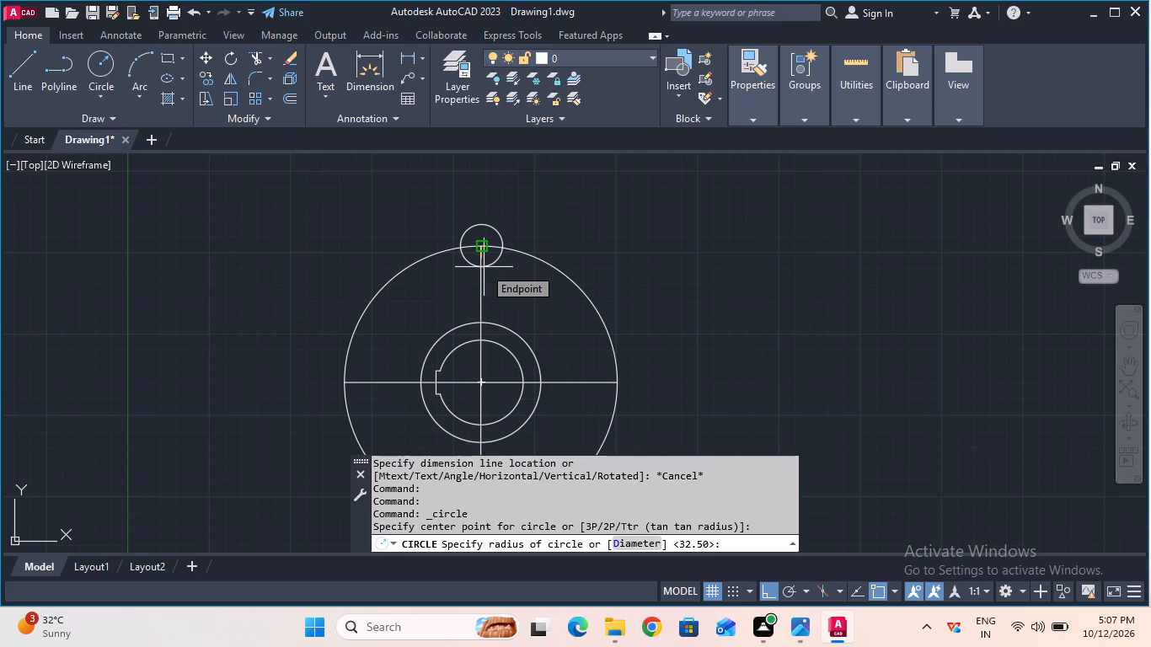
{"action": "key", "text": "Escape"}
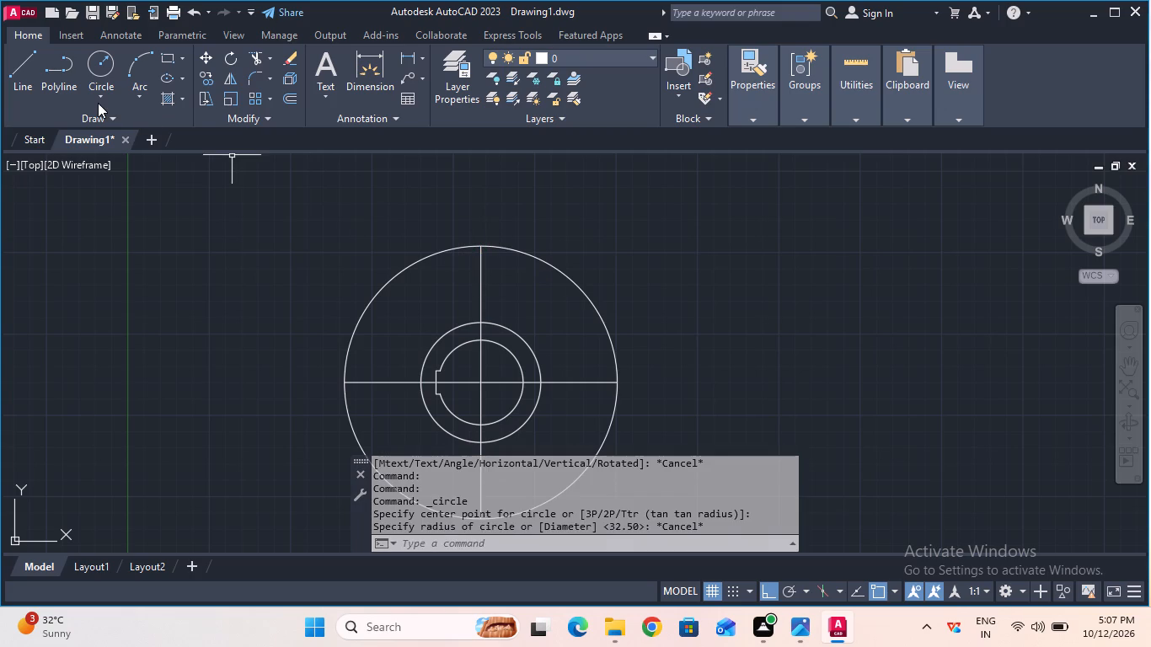
Draw a 41.28 mm diameter ear circle centred on the top end of the vertical centre line, on the outermost circle.
{"action": "left_click", "coordinate": [98, 103]}
{"action": "left_click", "coordinate": [147, 163]}
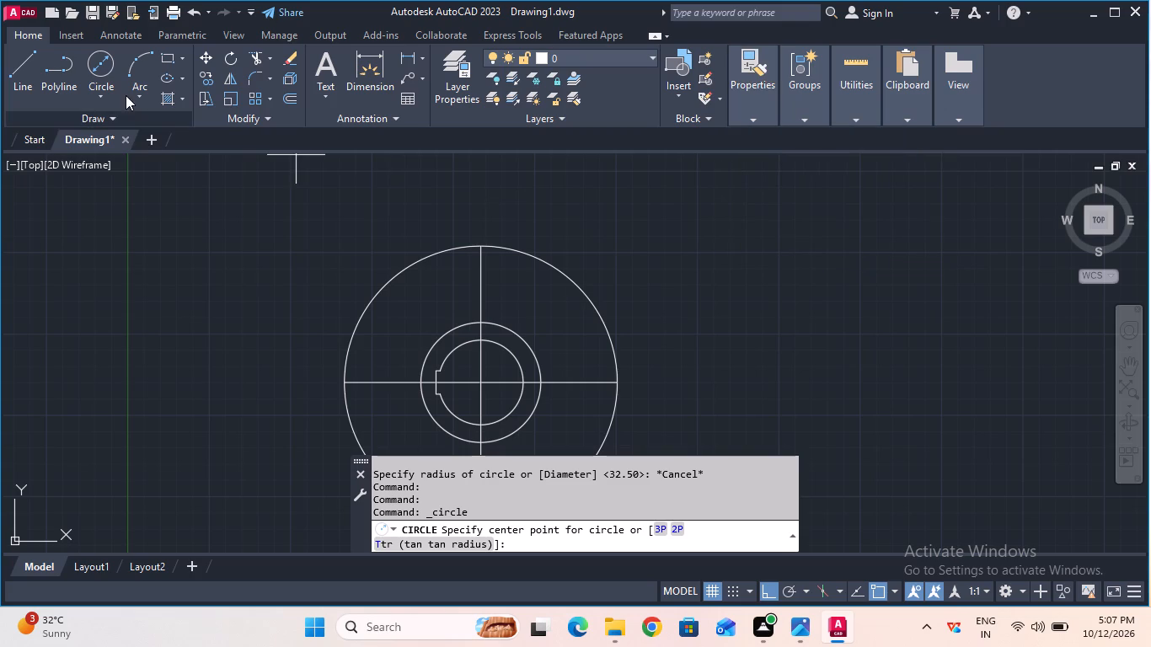
{"action": "left_click", "coordinate": [481, 243]}
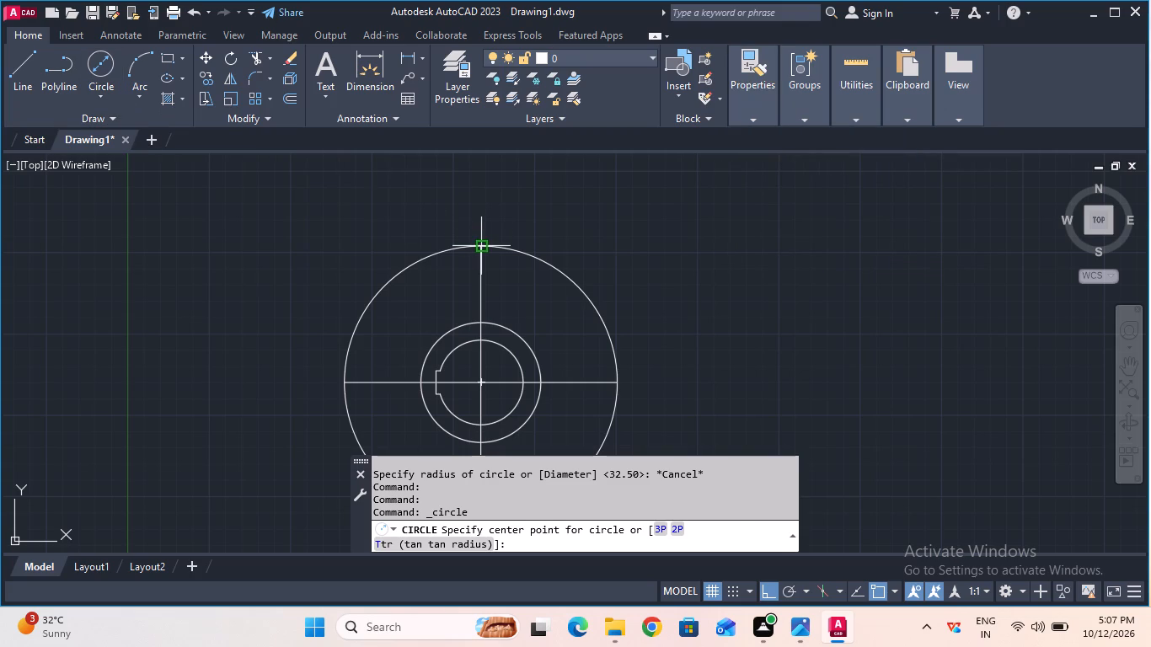
{"action": "type", "text": "41"}
{"action": "type", "text": ".2"}
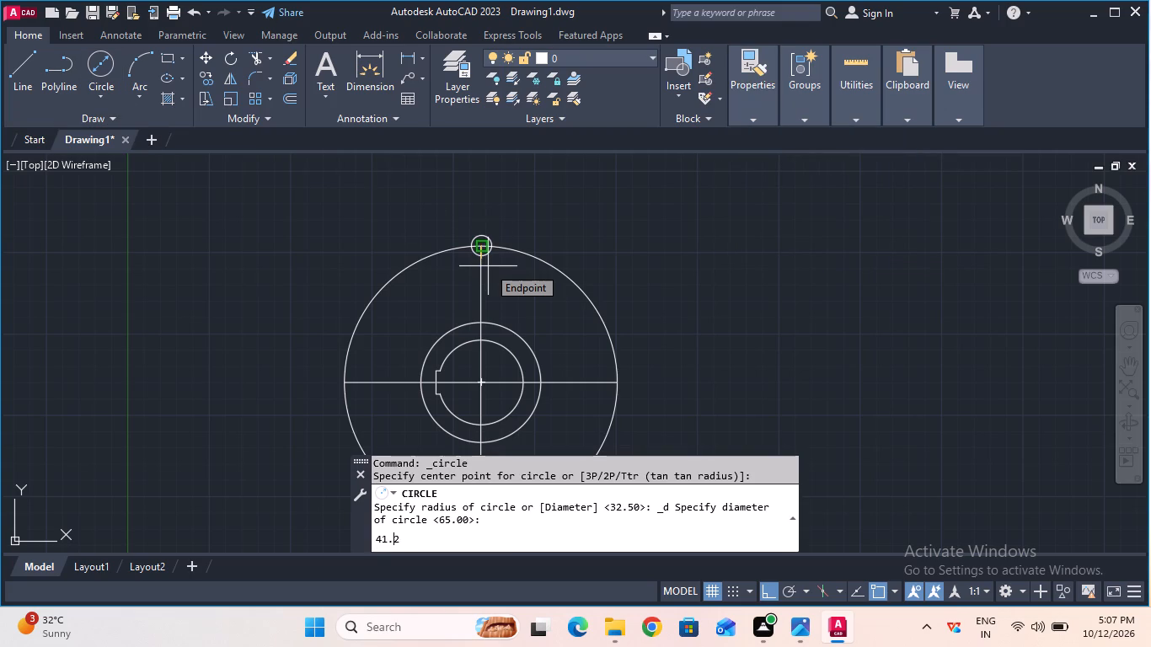
{"action": "key", "text": "8"}
{"action": "key", "text": "Return"}
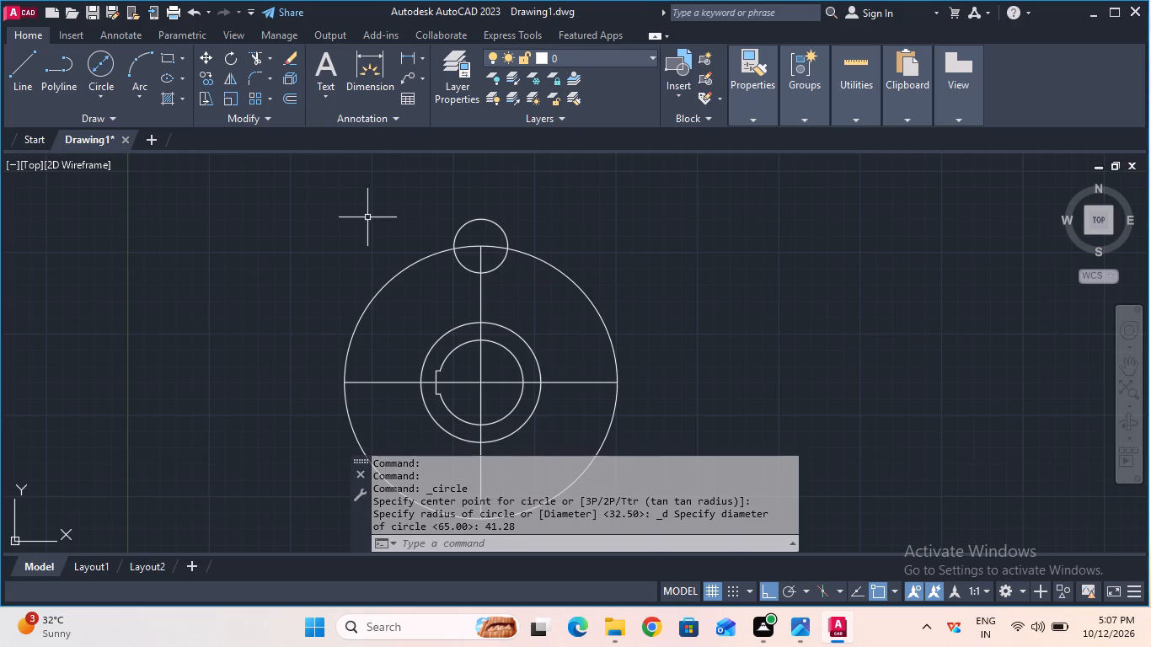
Measure the ear circle's diameter with a temporary diameter dimension.
{"action": "left_click", "coordinate": [420, 57]}
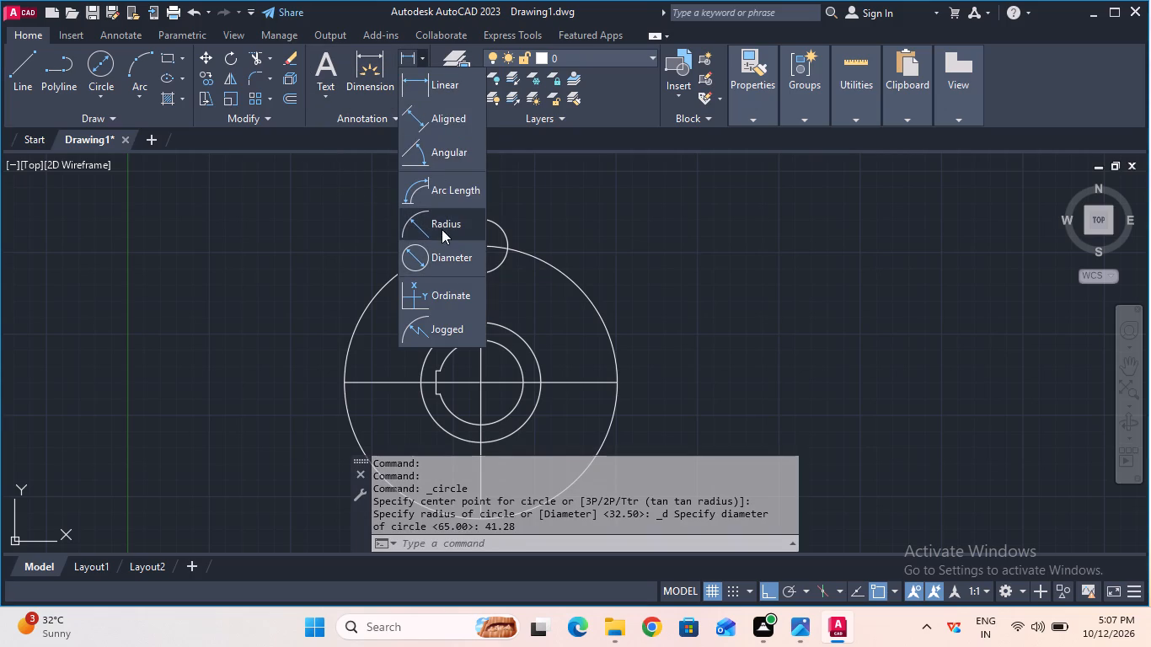
{"action": "left_click", "coordinate": [444, 261]}
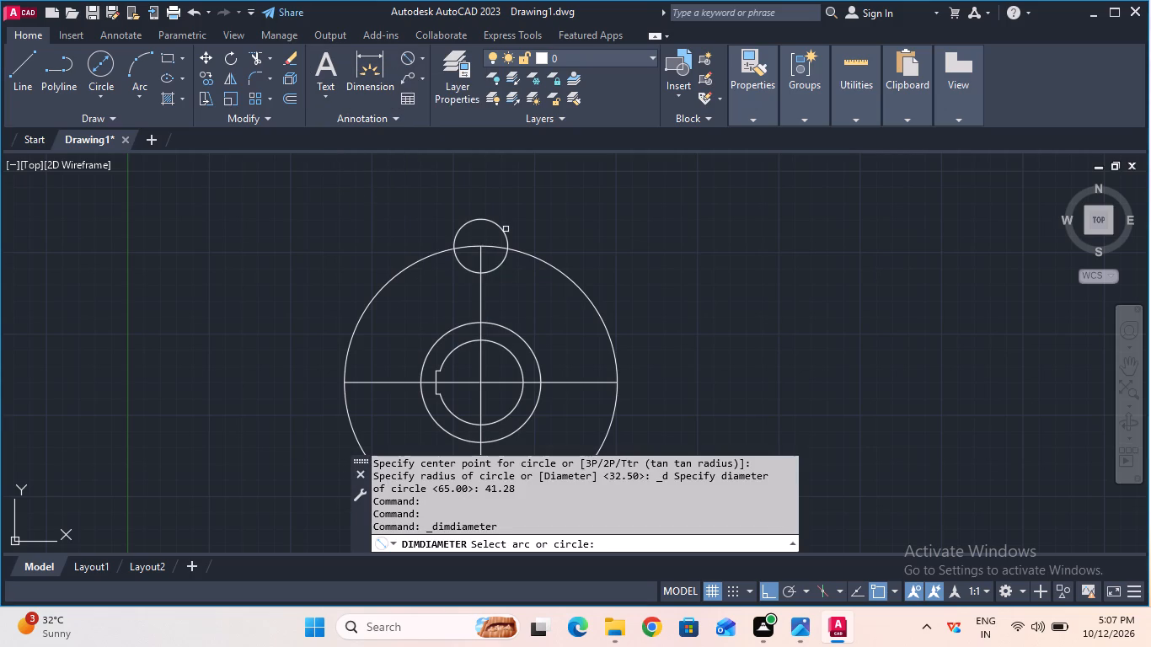
{"action": "left_click", "coordinate": [506, 229]}
{"action": "key", "text": "Escape"}
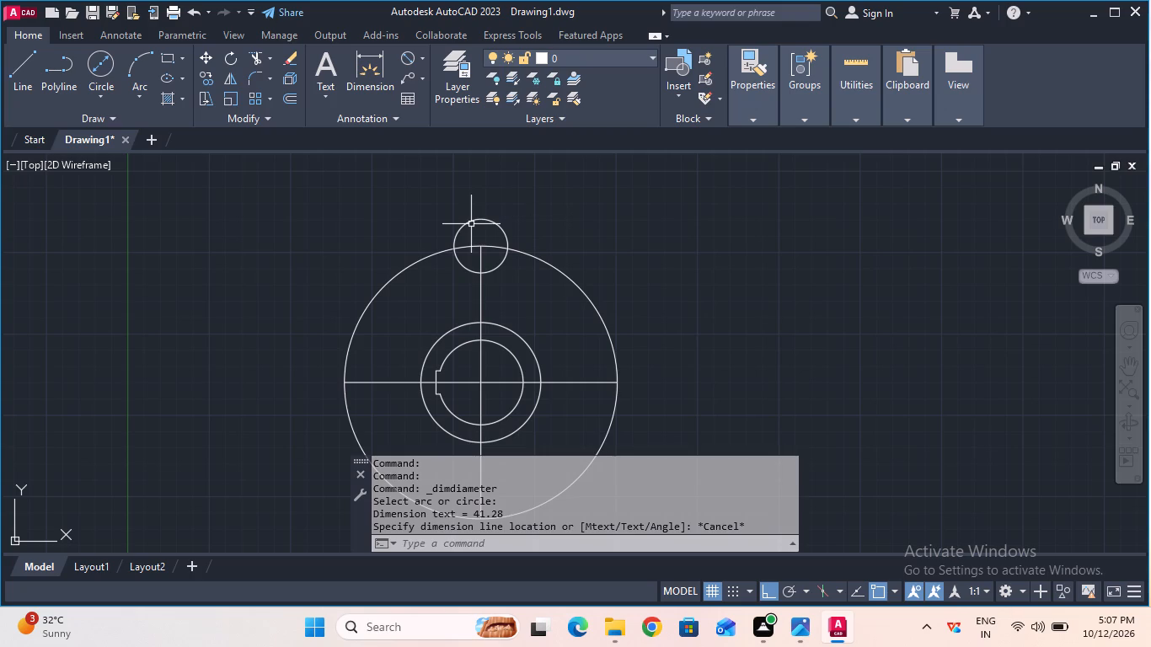
Draw a 22.23 mm diameter hole circle concentric with the top ear circle.
{"action": "left_click", "coordinate": [97, 73]}
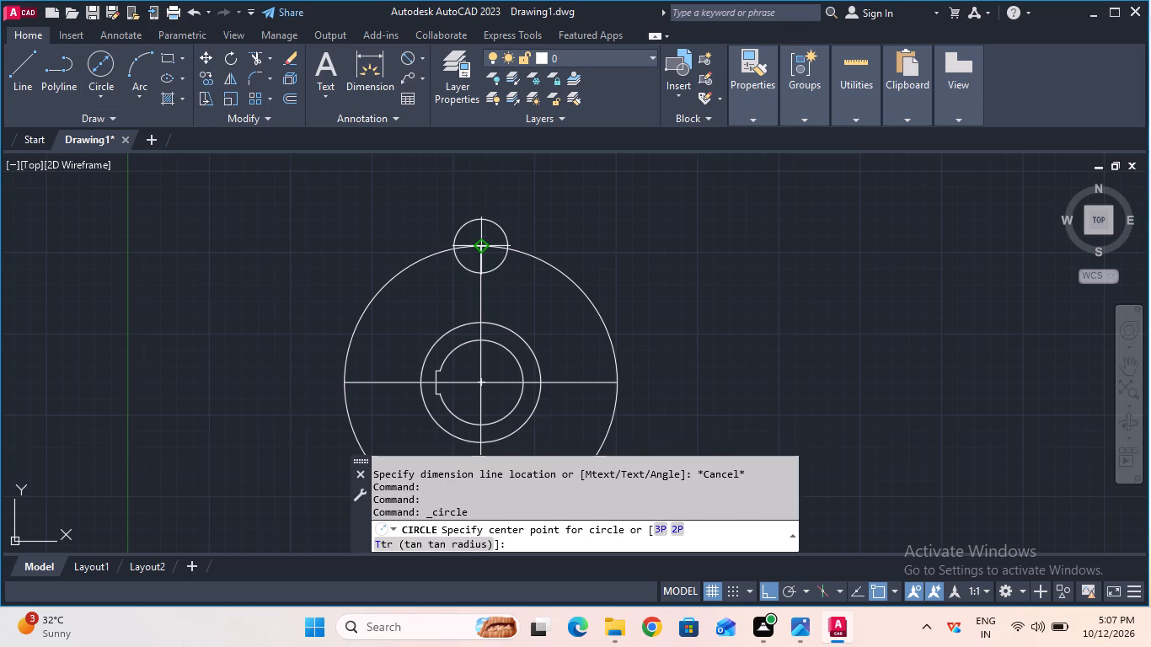
{"action": "left_click", "coordinate": [479, 246]}
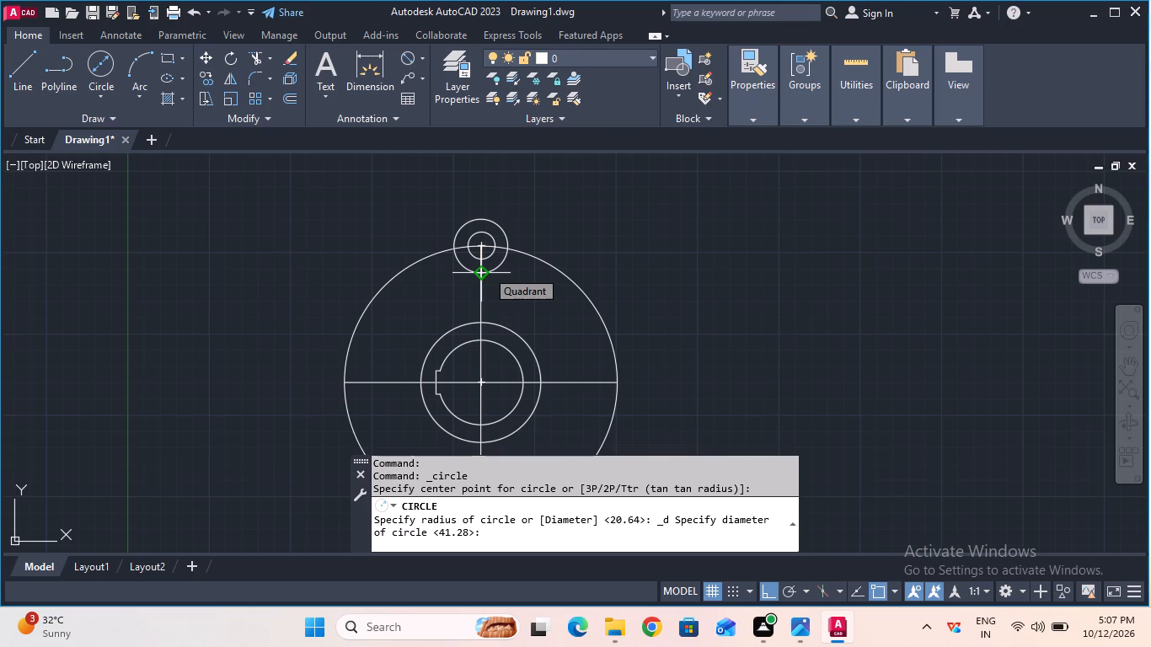
{"action": "type", "text": "22"}
{"action": "type", "text": ".23"}
{"action": "key", "text": "Return"}
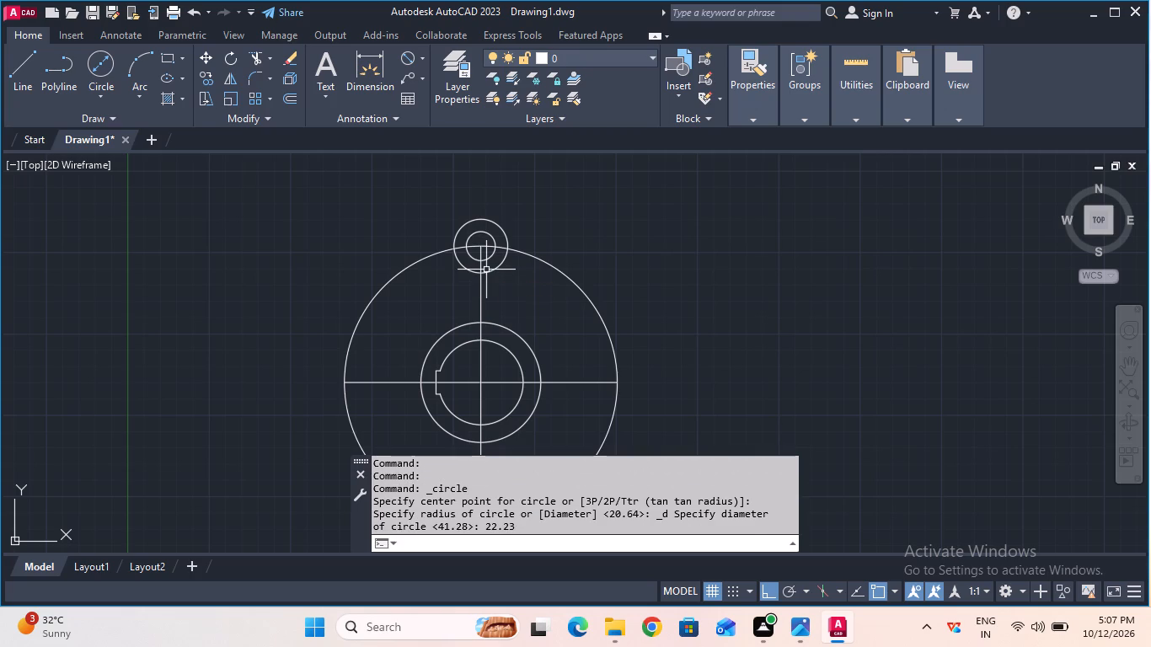
Create a clockwise polar array of both top ear circles around the hub centre with 4 items over 360 degrees.
{"action": "scroll", "coordinate": [486, 270], "scroll_direction": "up", "scroll_amount": 2}
{"action": "scroll", "coordinate": [486, 270], "scroll_direction": "down", "scroll_amount": 1}
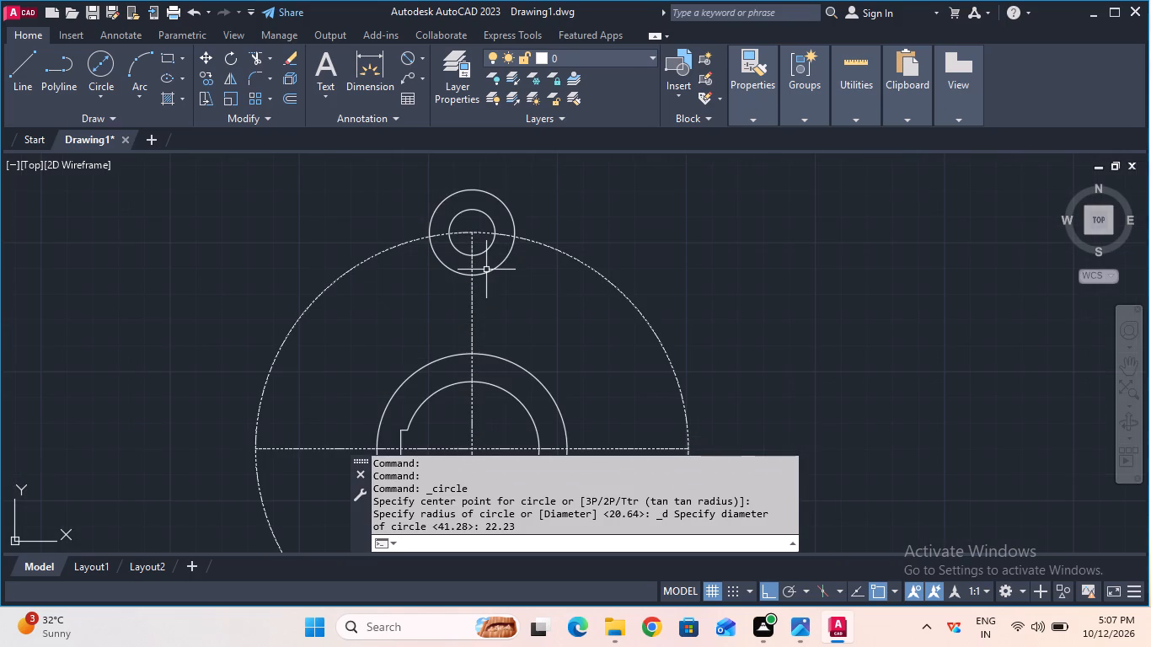
{"action": "scroll", "coordinate": [486, 270], "scroll_direction": "down", "scroll_amount": 2}
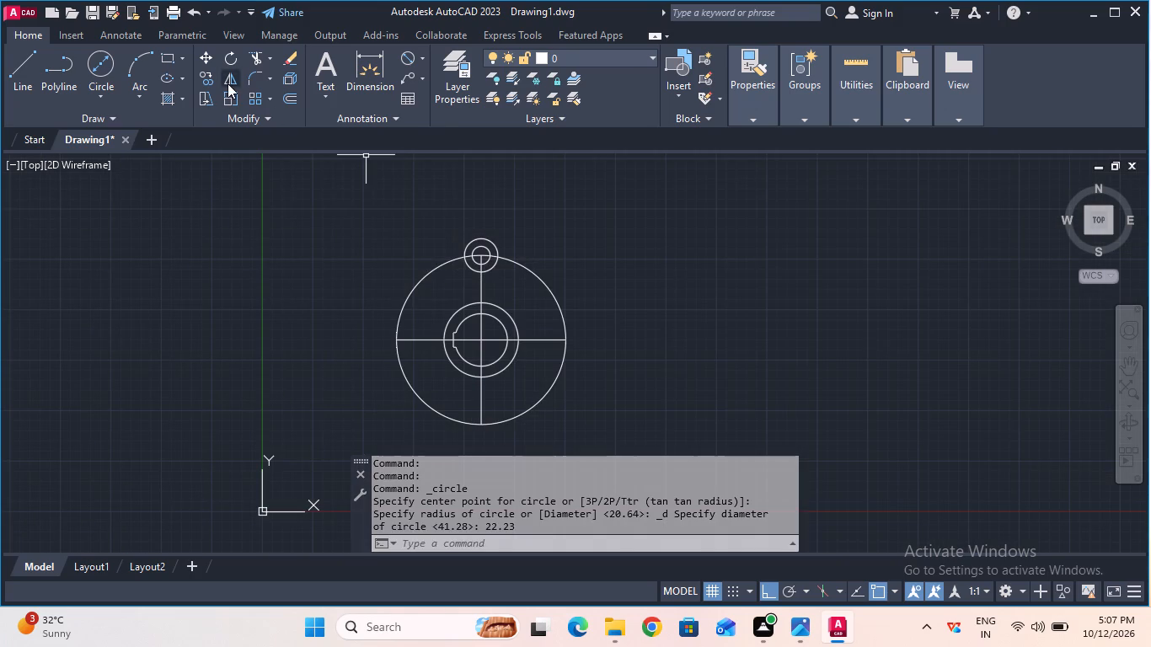
{"action": "left_click", "coordinate": [267, 99]}
{"action": "left_click", "coordinate": [321, 186]}
{"action": "left_click", "coordinate": [474, 238]}
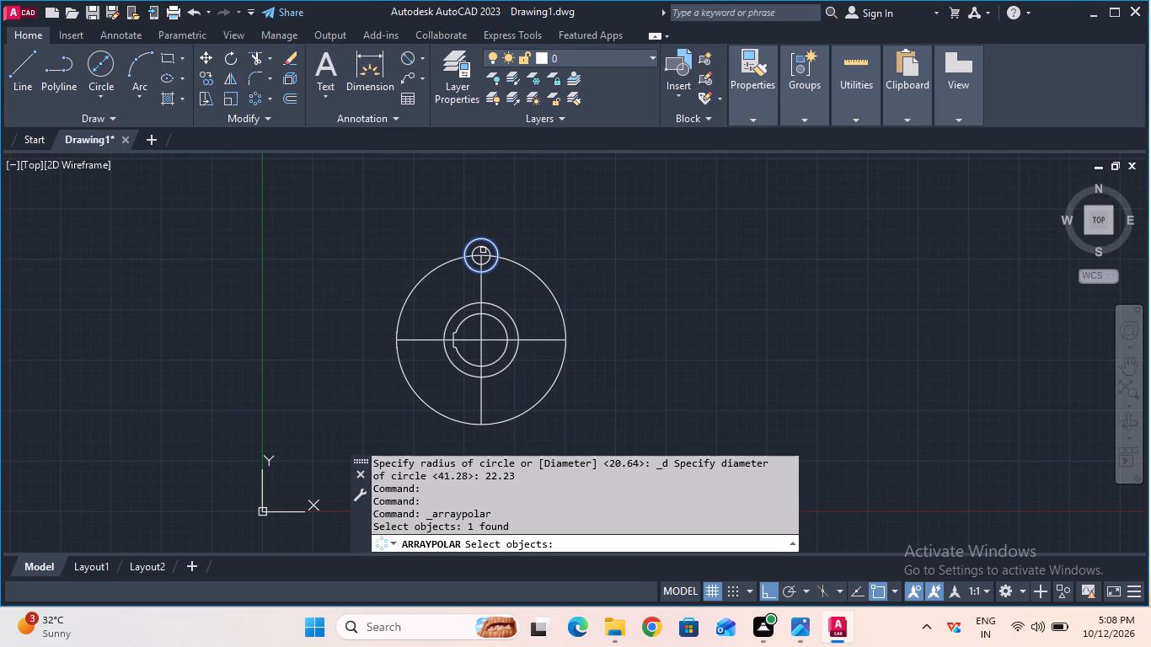
{"action": "left_click", "coordinate": [483, 243], "text": "shift"}
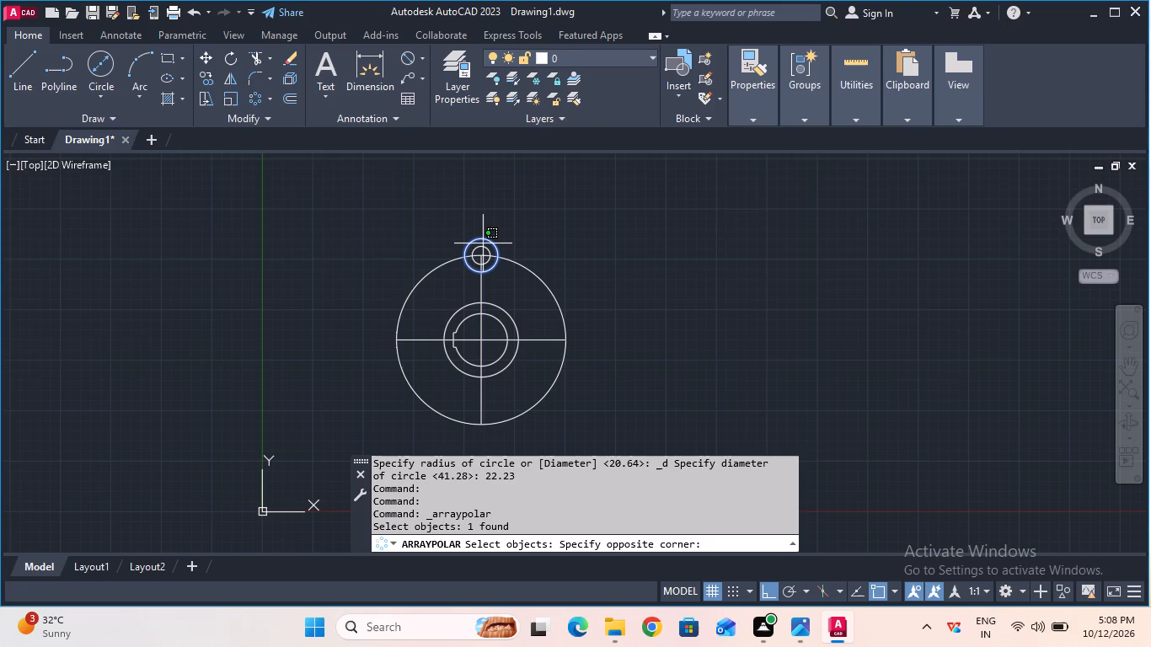
{"action": "scroll", "coordinate": [483, 243], "scroll_direction": "up", "scroll_amount": 2, "text": "shift"}
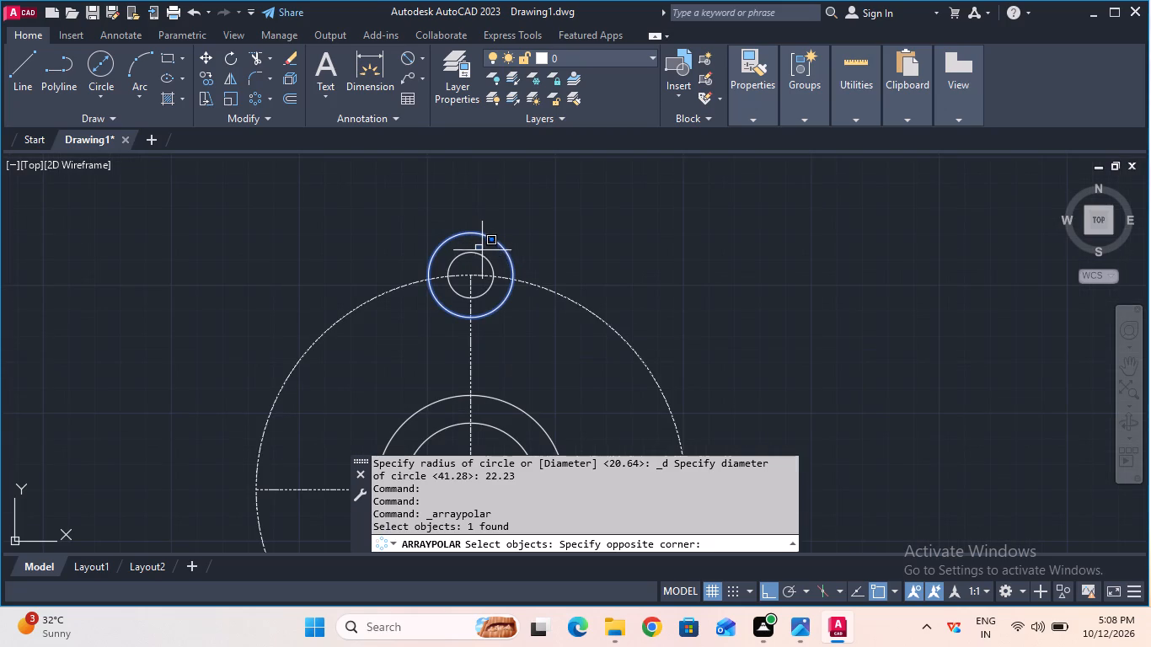
{"action": "left_click", "coordinate": [480, 247]}
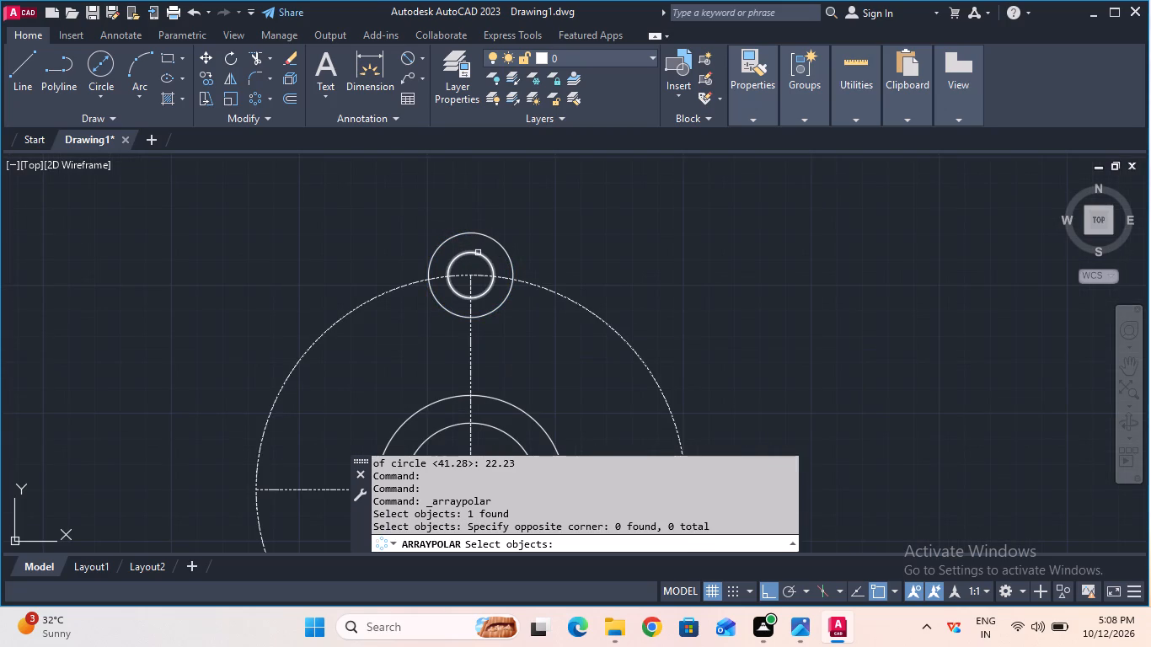
{"action": "left_click", "coordinate": [477, 254]}
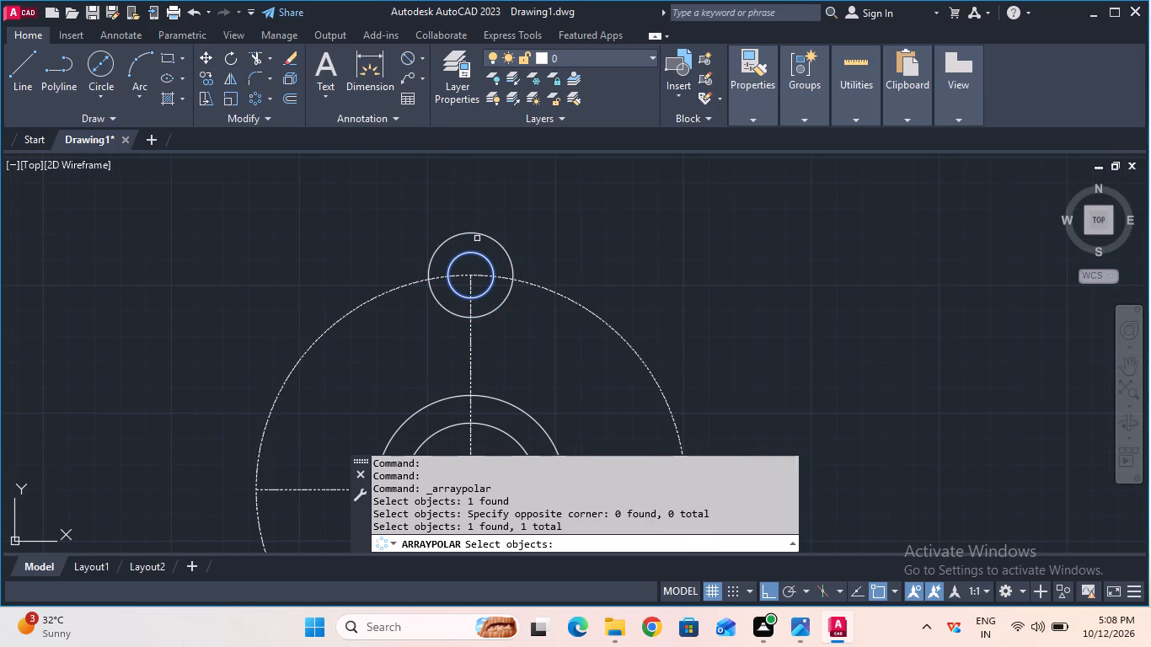
{"action": "left_click", "coordinate": [478, 231], "text": "shift"}
{"action": "key", "text": "Return"}
{"action": "scroll", "coordinate": [383, 227], "scroll_direction": "down", "scroll_amount": 2}
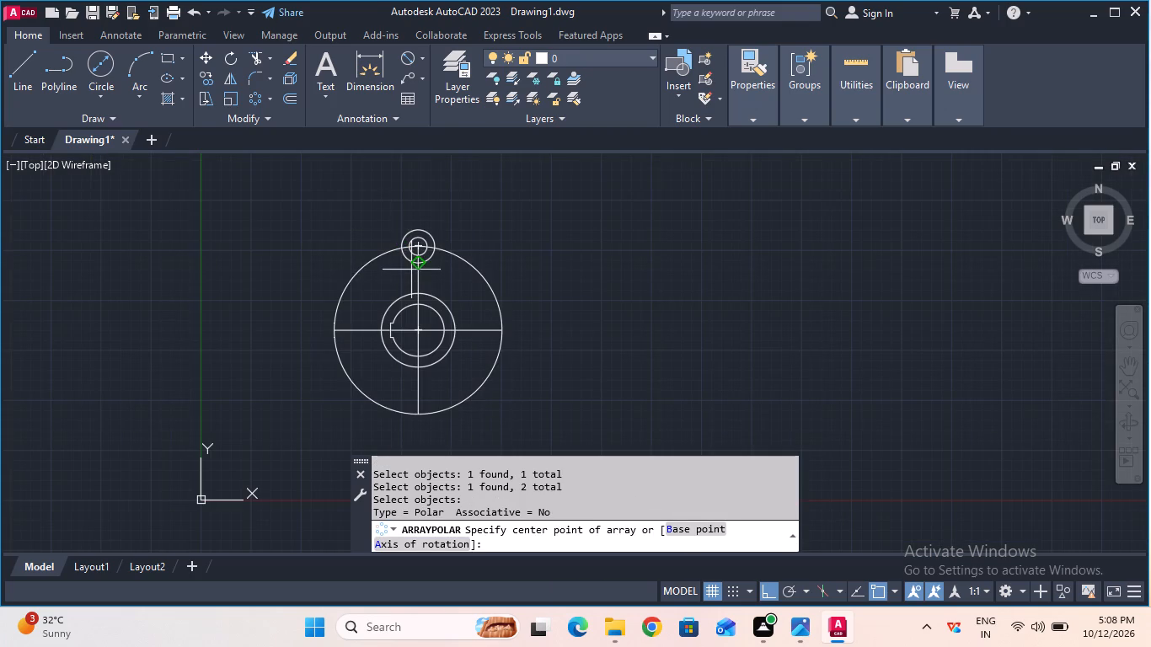
{"action": "left_click", "coordinate": [414, 331]}
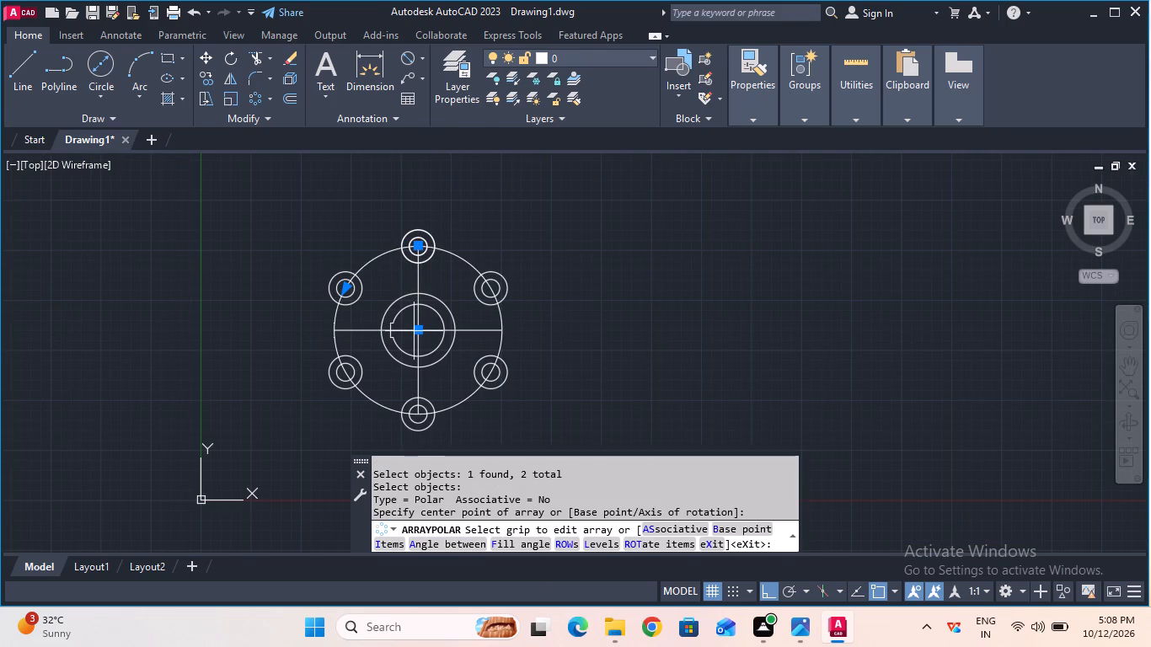
{"action": "left_click", "coordinate": [221, 63]}
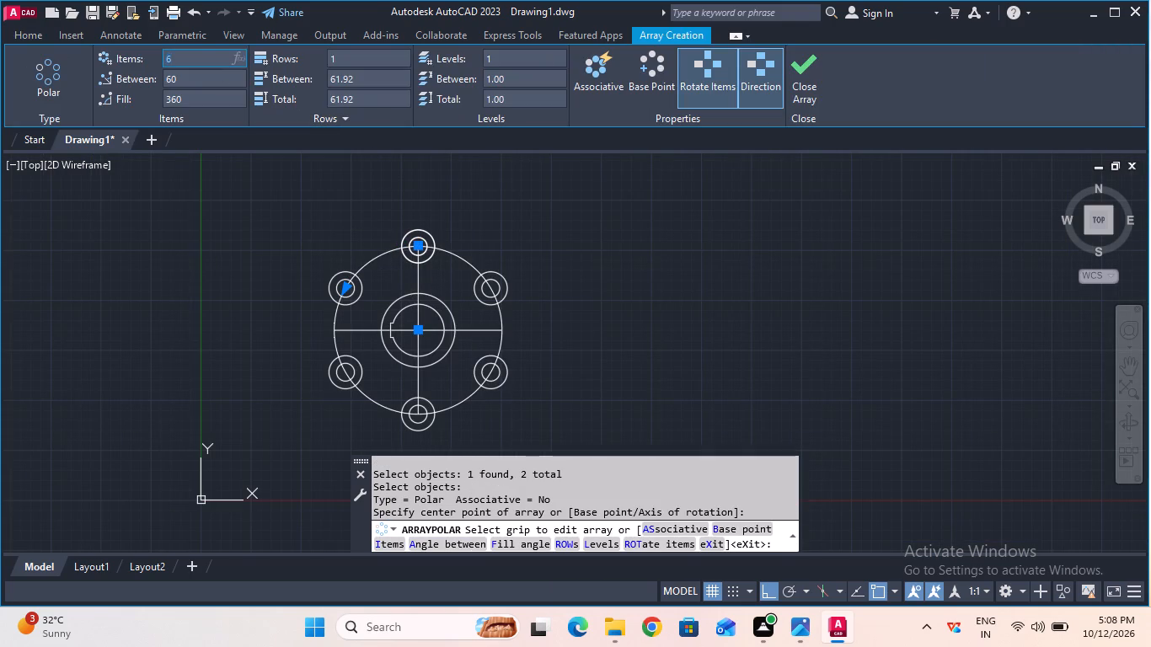
{"action": "key", "text": "4"}
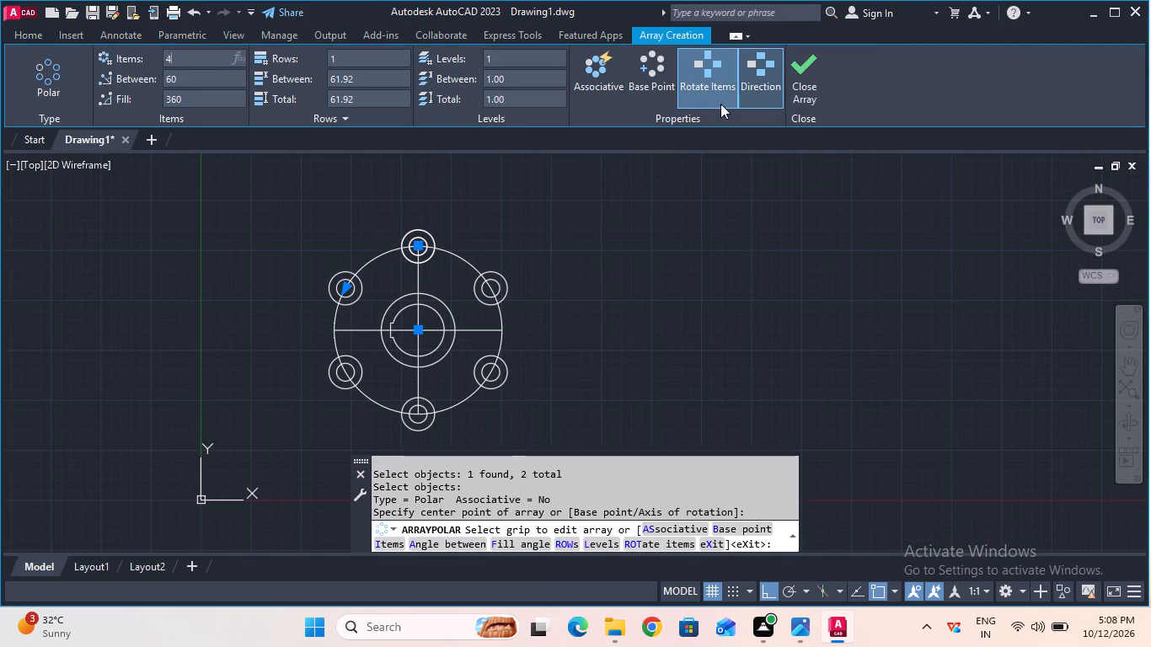
{"action": "left_click", "coordinate": [750, 77]}
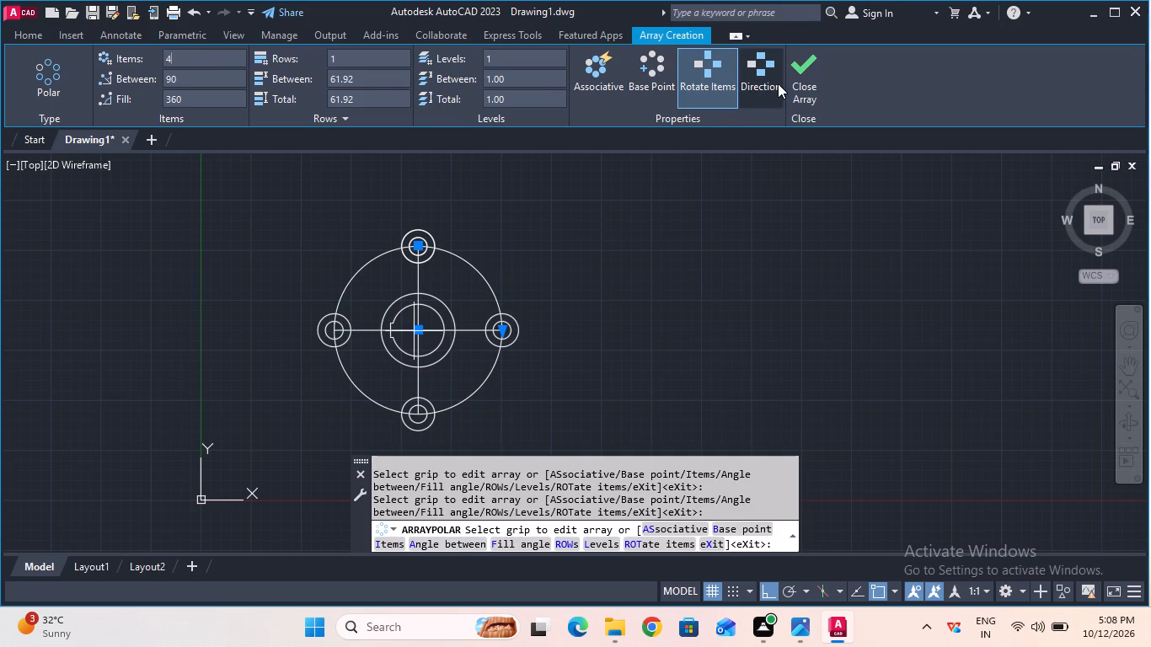
{"action": "left_click", "coordinate": [799, 79]}
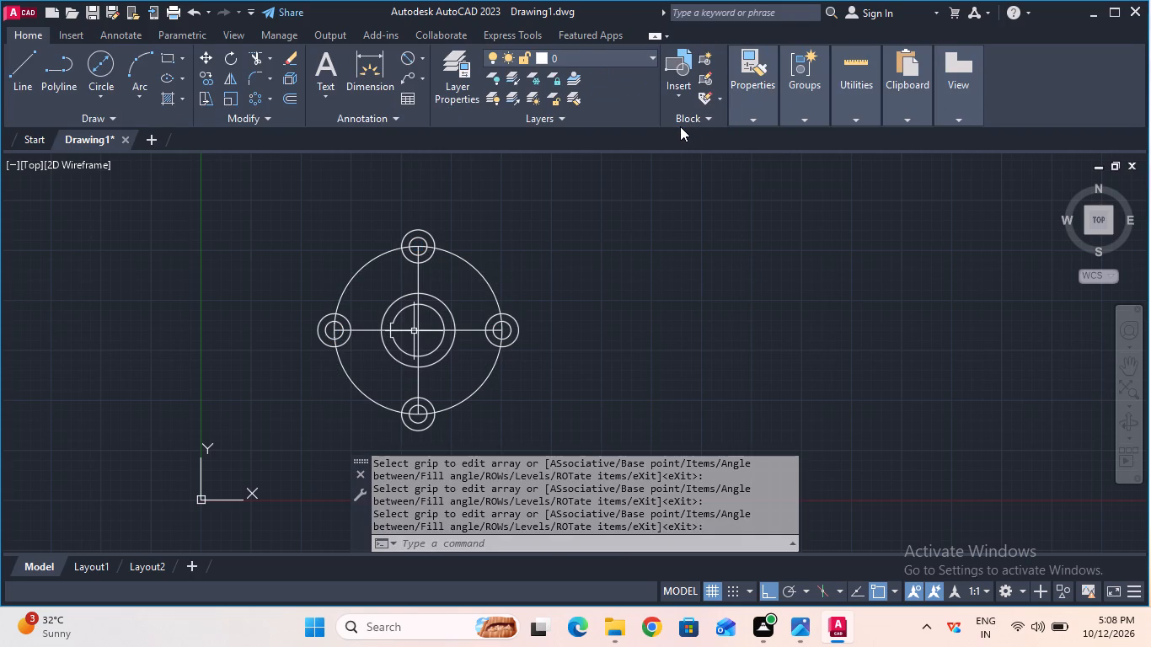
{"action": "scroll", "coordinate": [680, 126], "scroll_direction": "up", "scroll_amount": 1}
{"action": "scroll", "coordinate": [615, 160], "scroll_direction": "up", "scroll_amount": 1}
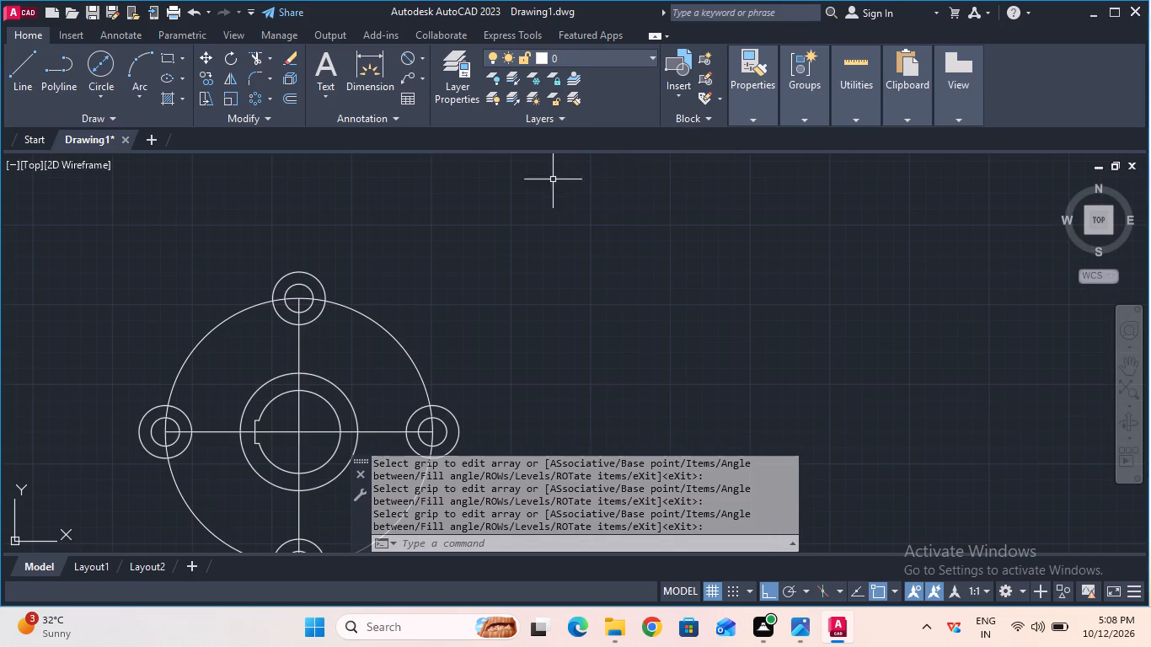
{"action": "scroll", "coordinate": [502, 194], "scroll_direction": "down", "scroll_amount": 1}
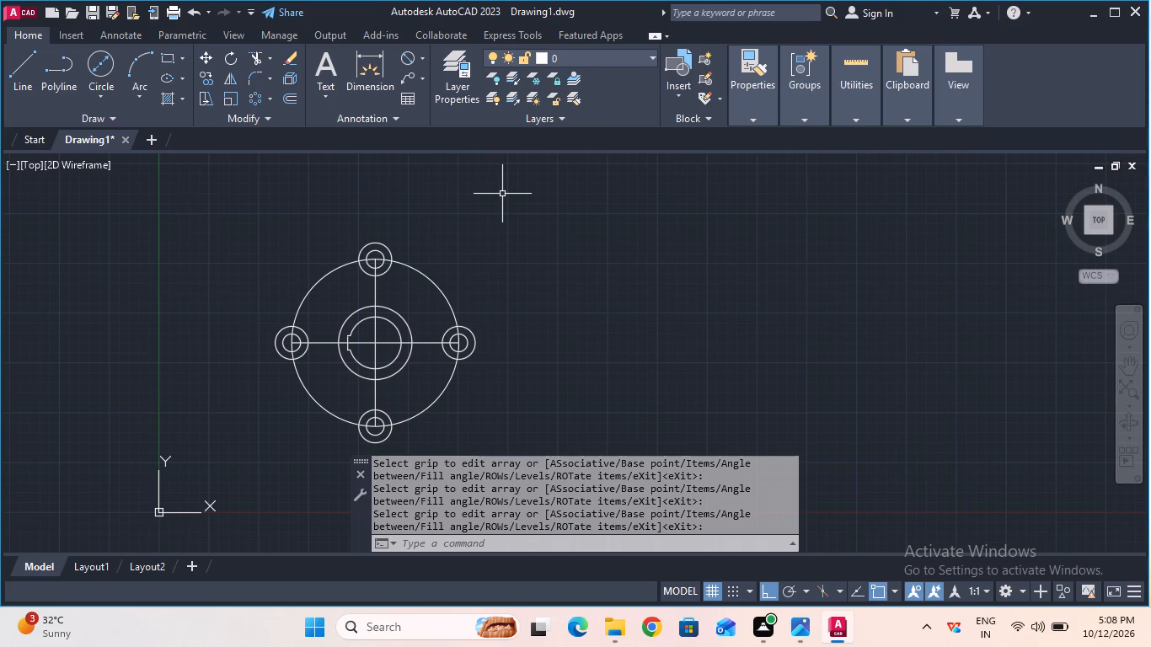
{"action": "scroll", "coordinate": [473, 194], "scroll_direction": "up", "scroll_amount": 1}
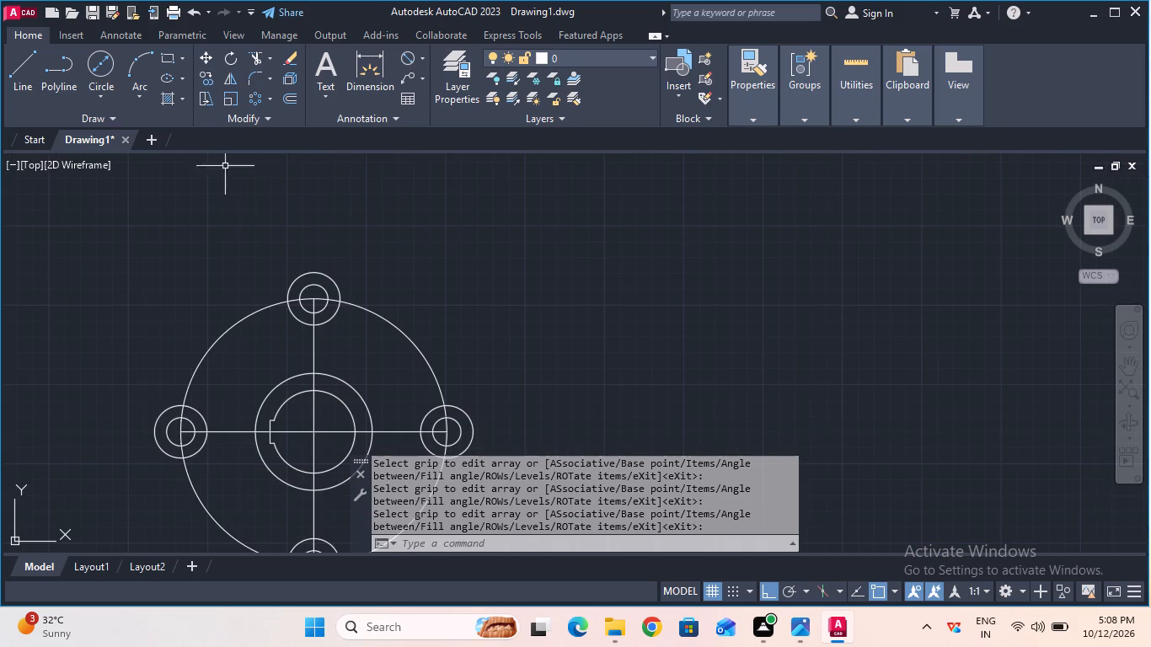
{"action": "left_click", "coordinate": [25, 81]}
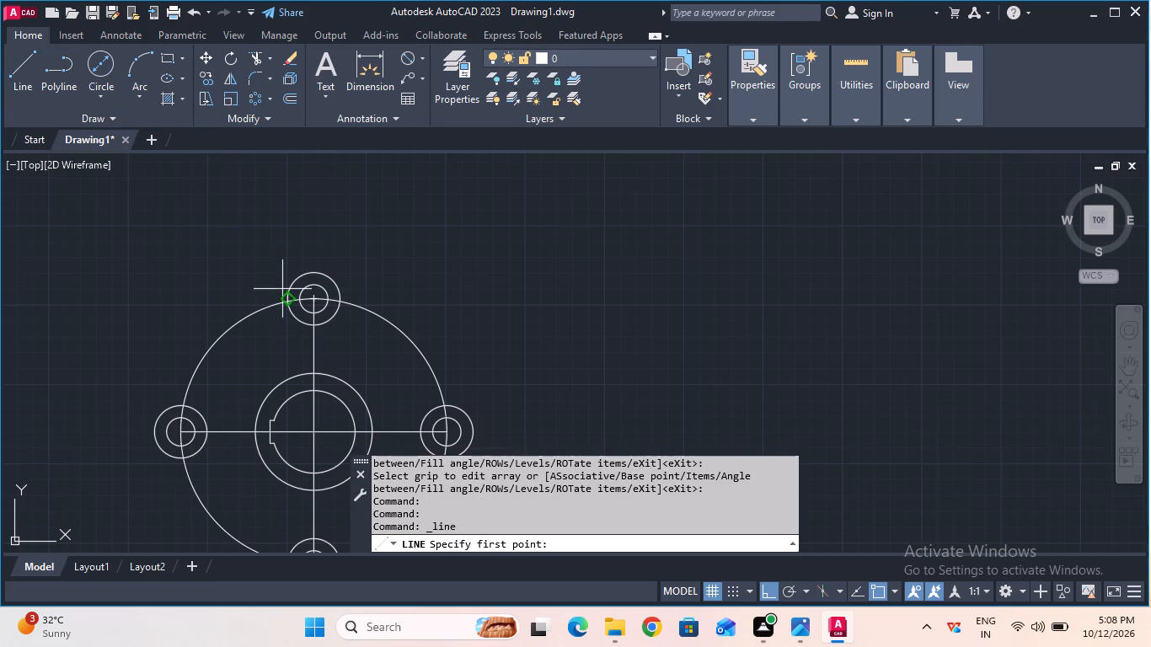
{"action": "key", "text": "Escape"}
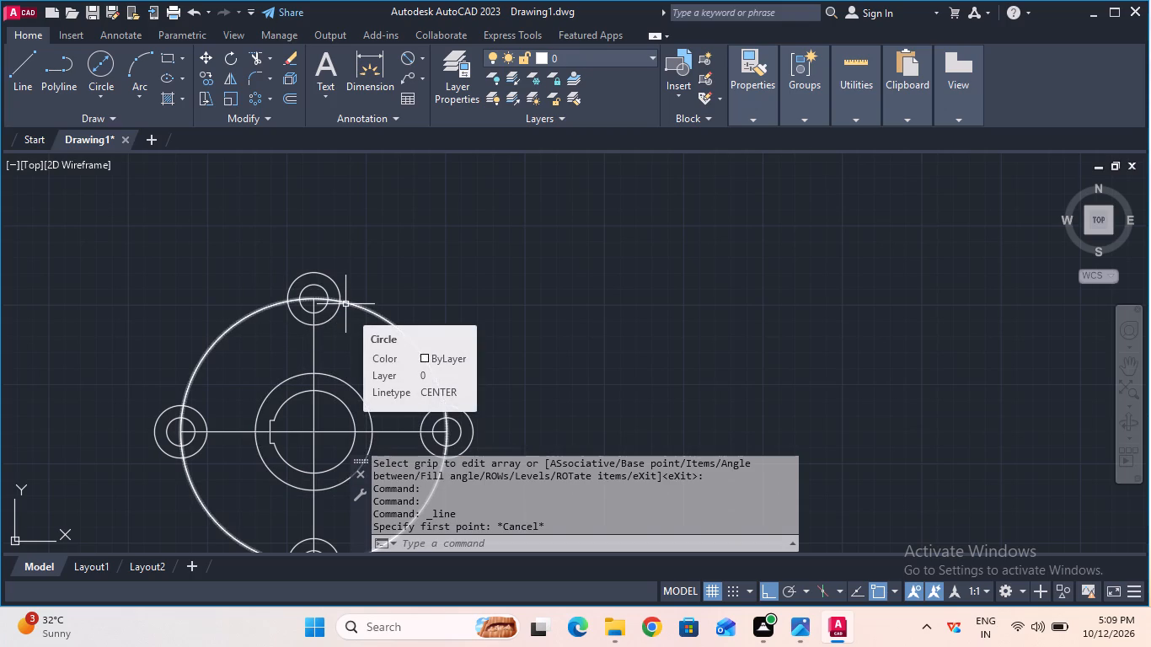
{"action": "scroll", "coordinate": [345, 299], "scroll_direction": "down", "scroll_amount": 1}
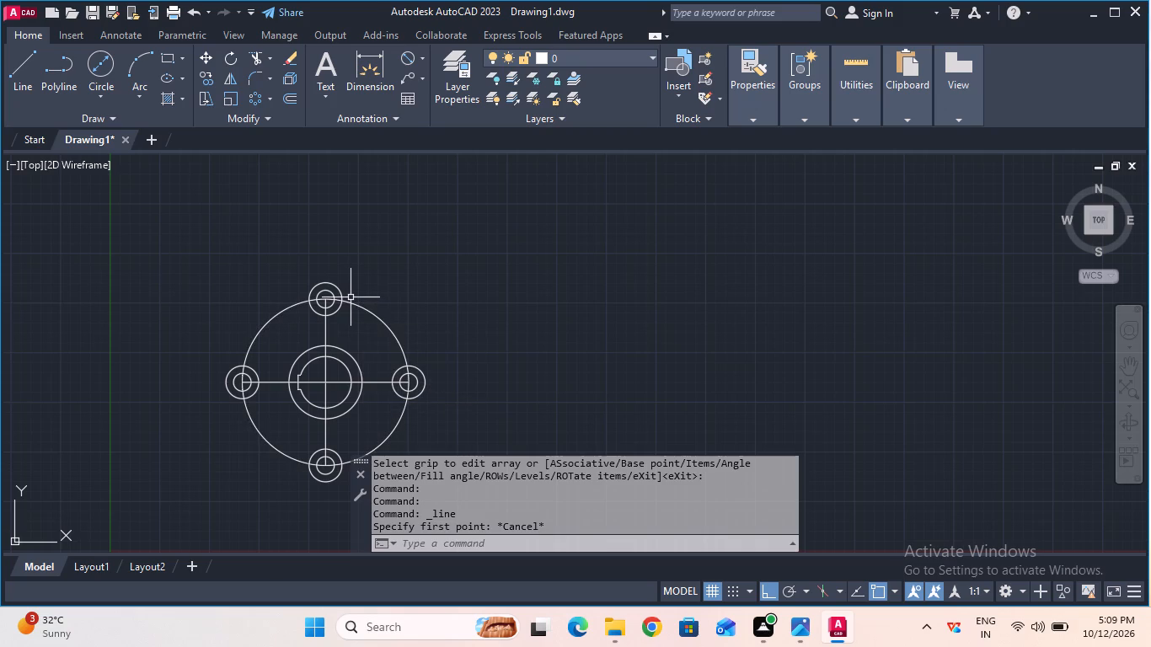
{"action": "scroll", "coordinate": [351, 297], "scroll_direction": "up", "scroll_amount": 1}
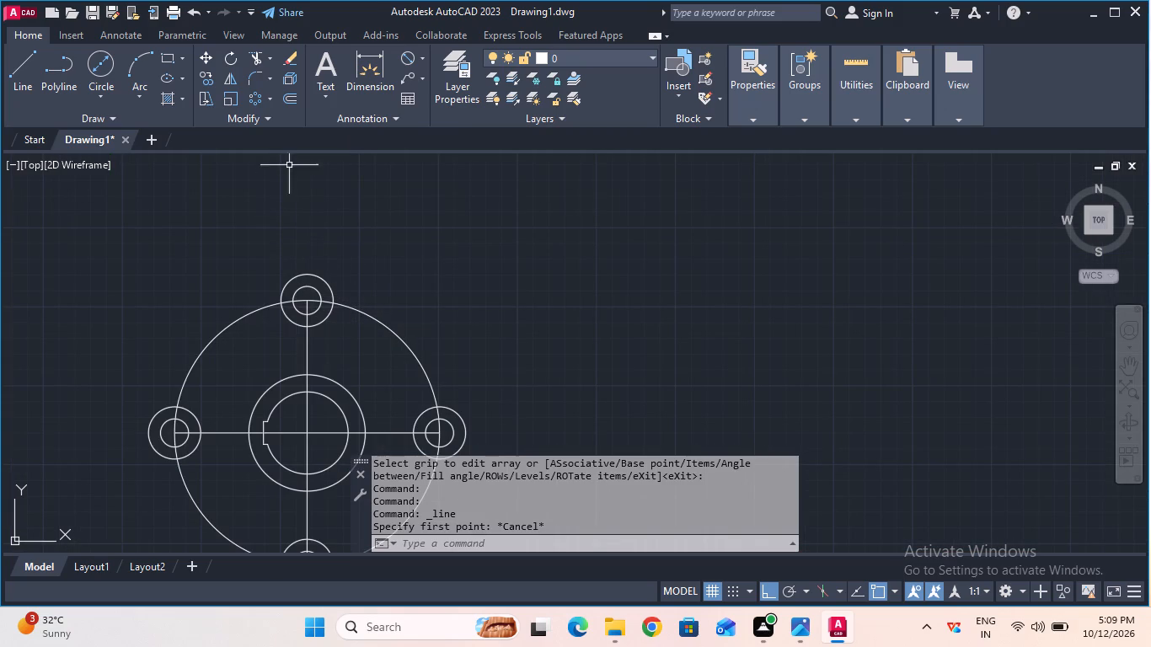
Turn on polar tracking.
{"action": "left_click", "coordinate": [789, 586]}
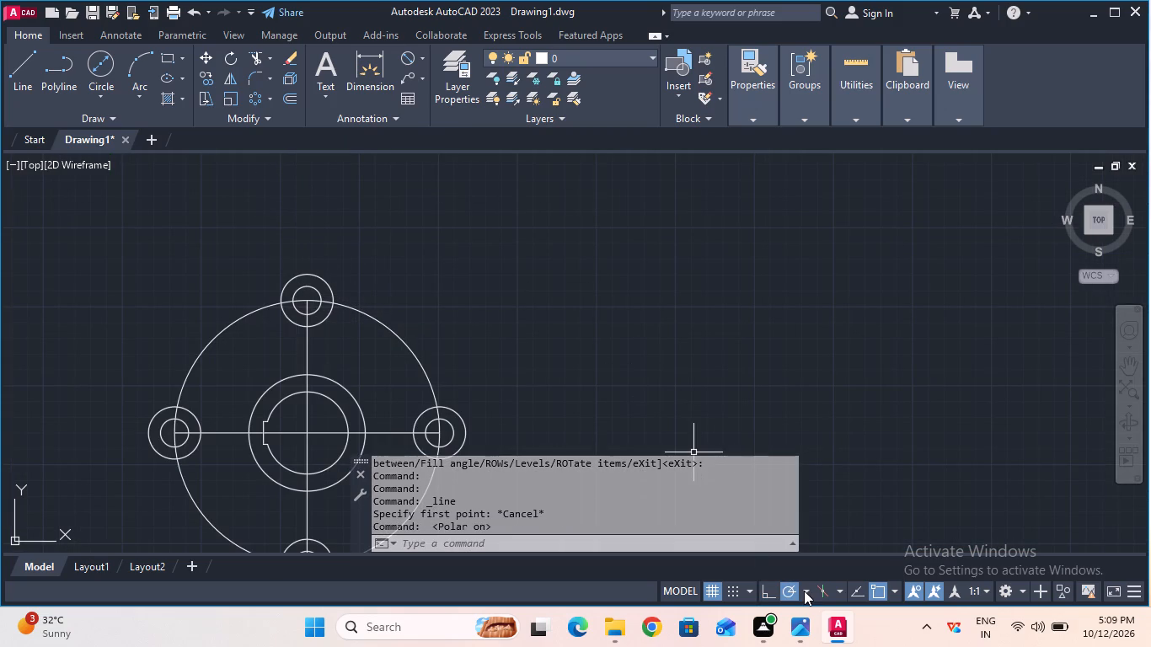
In the polar tracking settings, delete the additional angles 26 and 120 and add 130 degrees as an additional angle.
{"action": "left_click", "coordinate": [804, 591]}
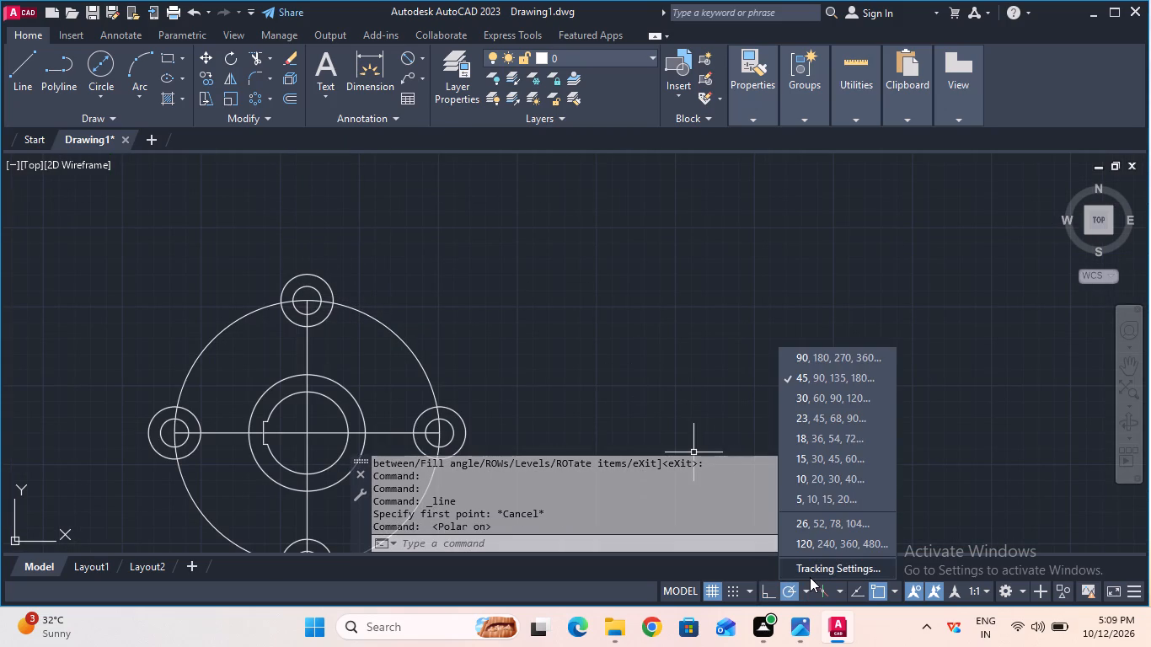
{"action": "left_click", "coordinate": [810, 577]}
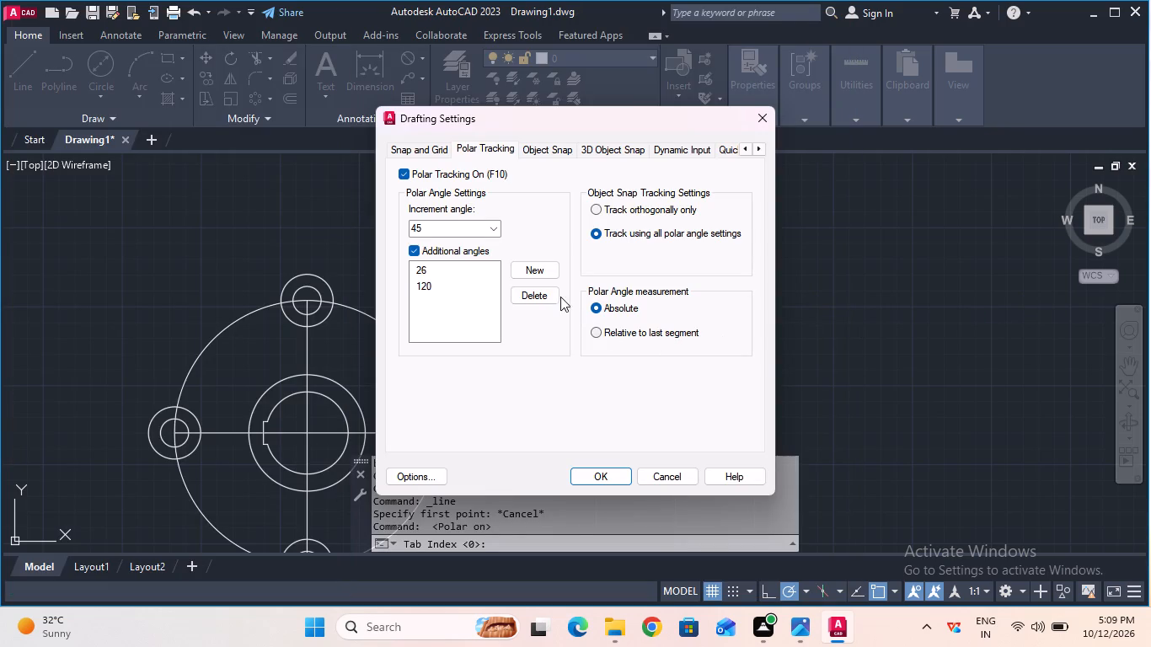
{"action": "left_click", "coordinate": [426, 281]}
{"action": "left_click", "coordinate": [523, 297]}
{"action": "left_click", "coordinate": [421, 276]}
{"action": "left_click", "coordinate": [522, 286]}
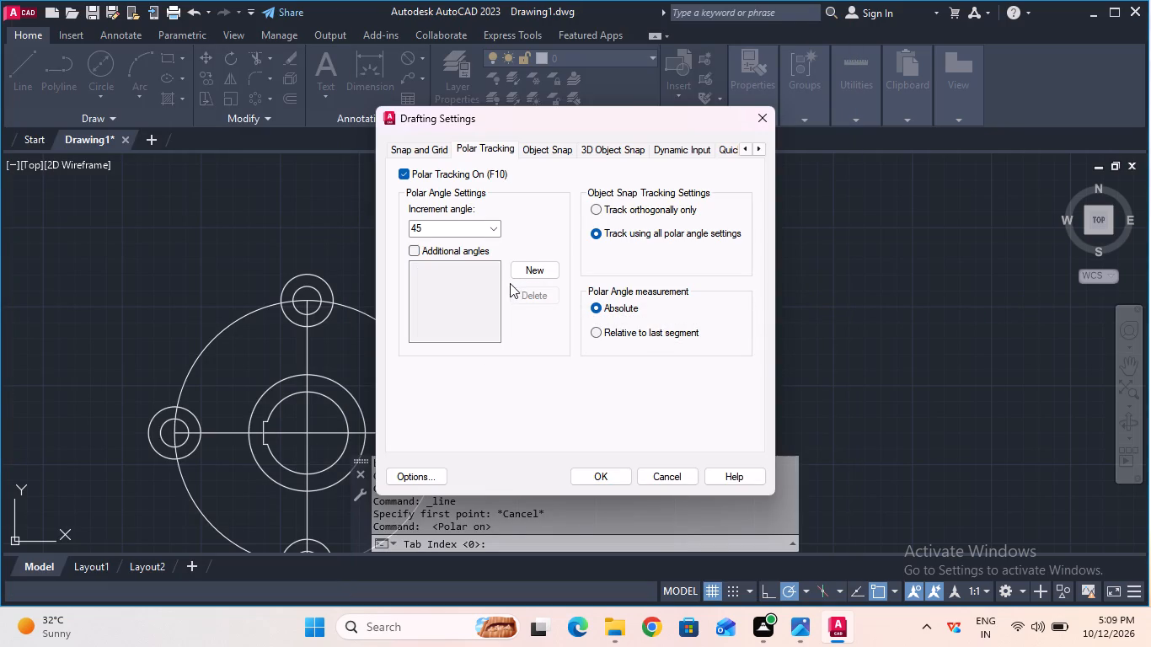
{"action": "left_click", "coordinate": [522, 275]}
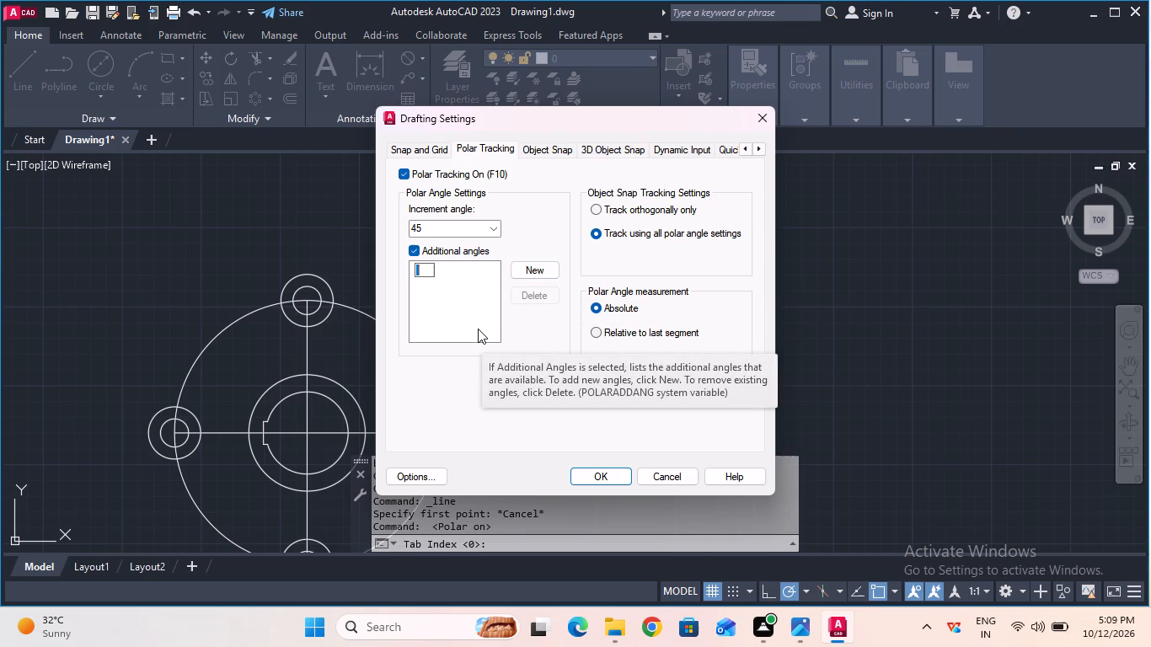
{"action": "key", "text": "1"}
{"action": "key", "text": "3"}
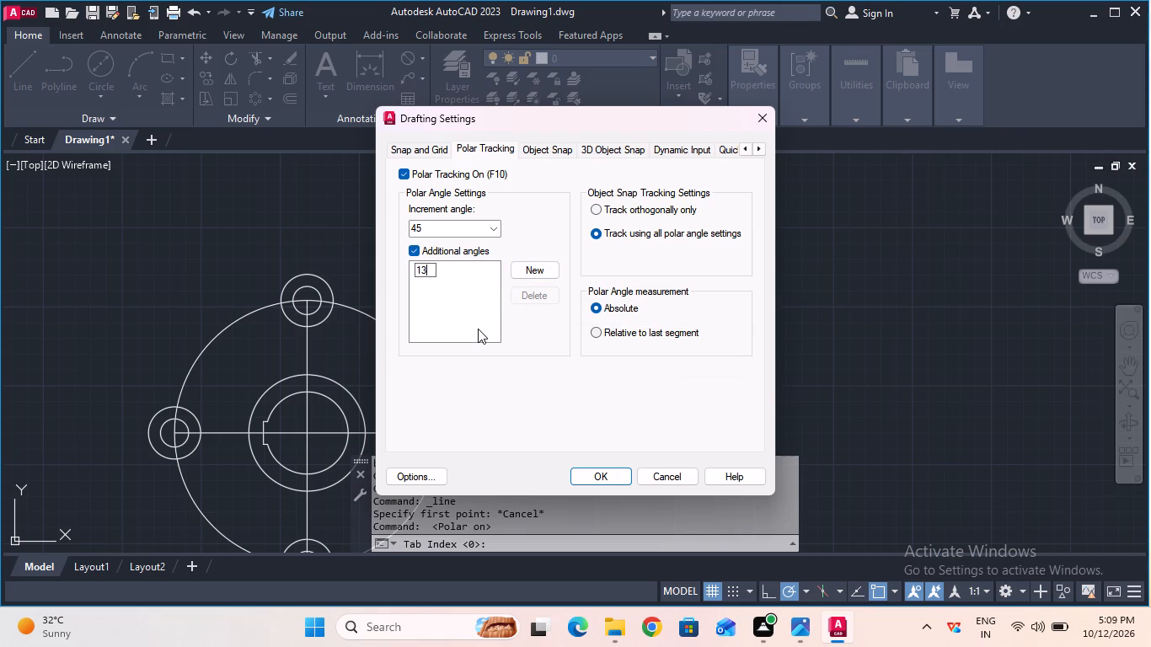
{"action": "key", "text": "0"}
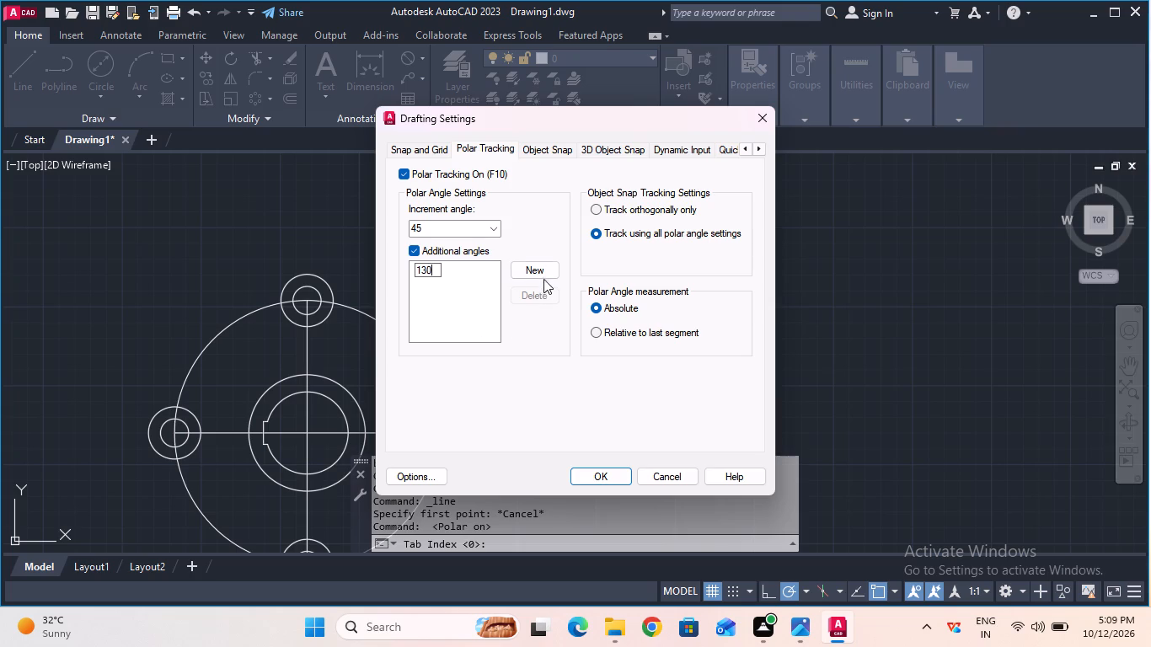
{"action": "left_click", "coordinate": [544, 274]}
{"action": "left_click", "coordinate": [595, 470]}
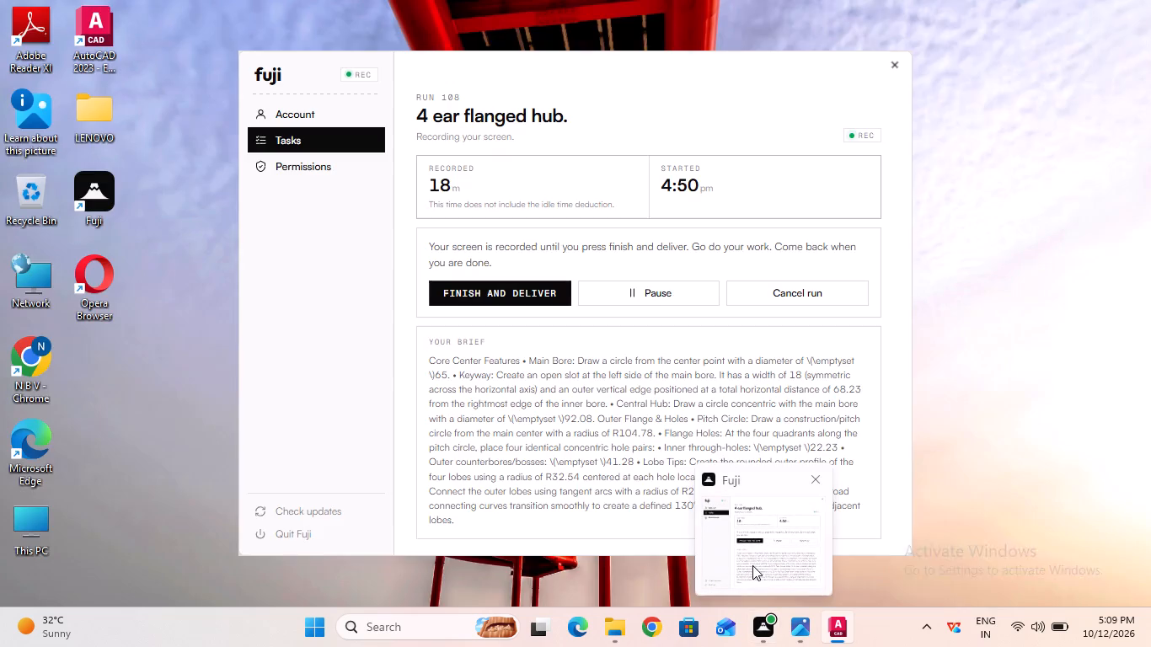
Draw a lobe circle of radius 32.54 mm concentric with the ear circles on the hub's left side.
{"action": "middle_click_drag", "start_coordinate": [552, 407], "coordinate": [576, 393]}
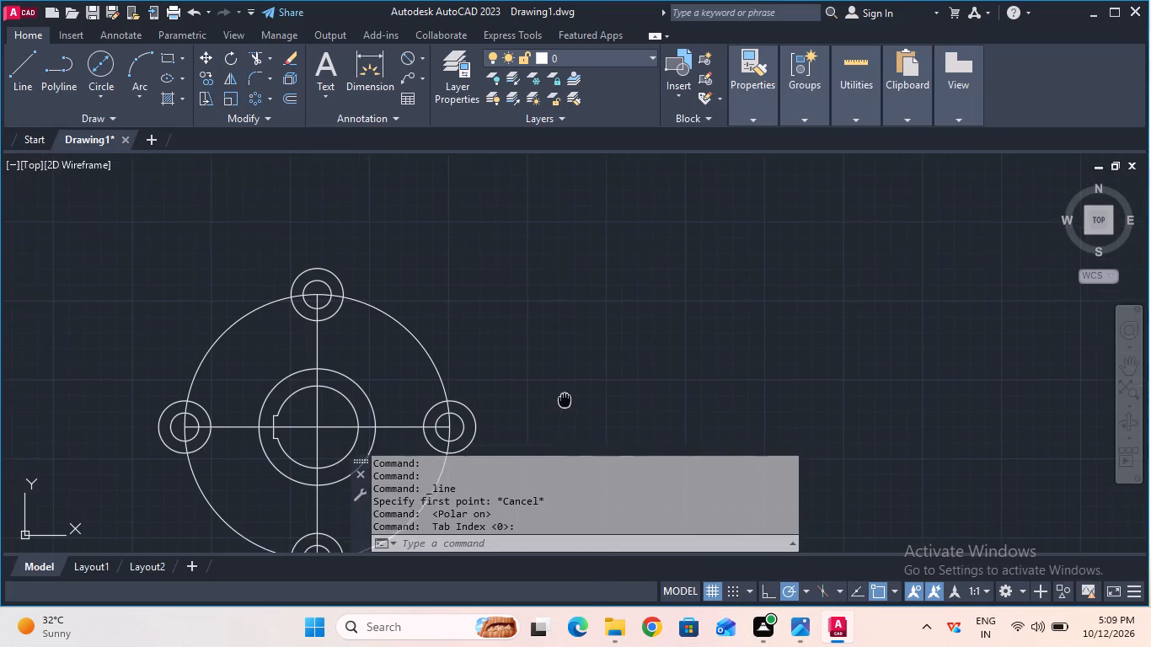
{"action": "middle_click_drag", "start_coordinate": [576, 393], "coordinate": [714, 276]}
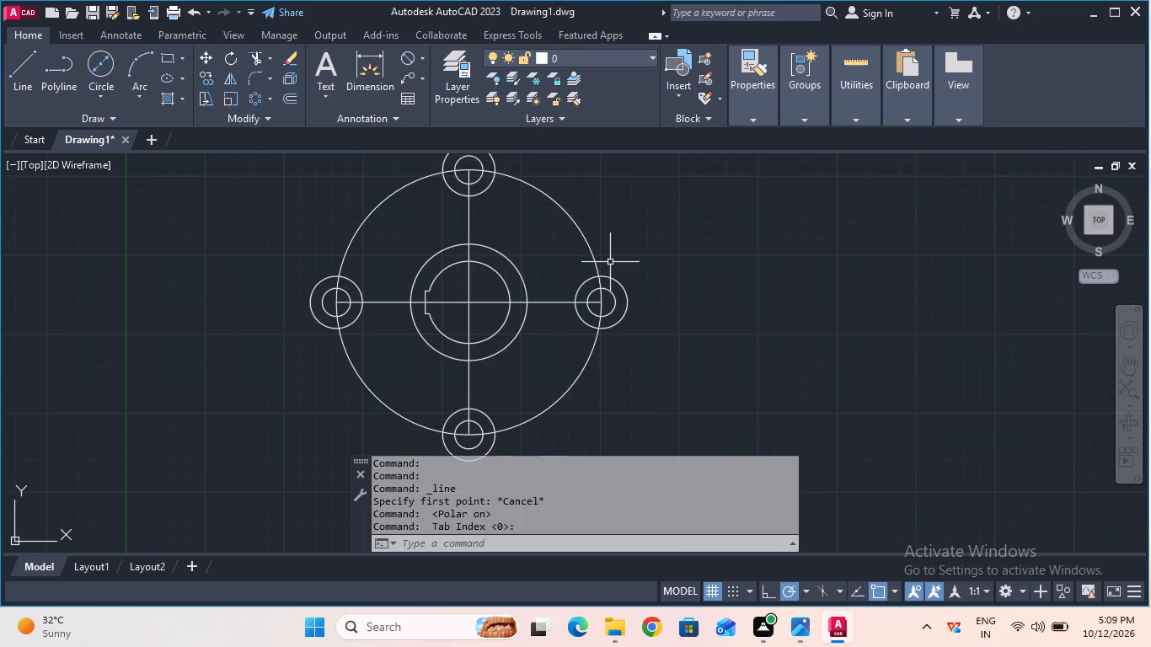
{"action": "scroll", "coordinate": [610, 262], "scroll_direction": "up", "scroll_amount": 1}
{"action": "scroll", "coordinate": [610, 262], "scroll_direction": "down", "scroll_amount": 1}
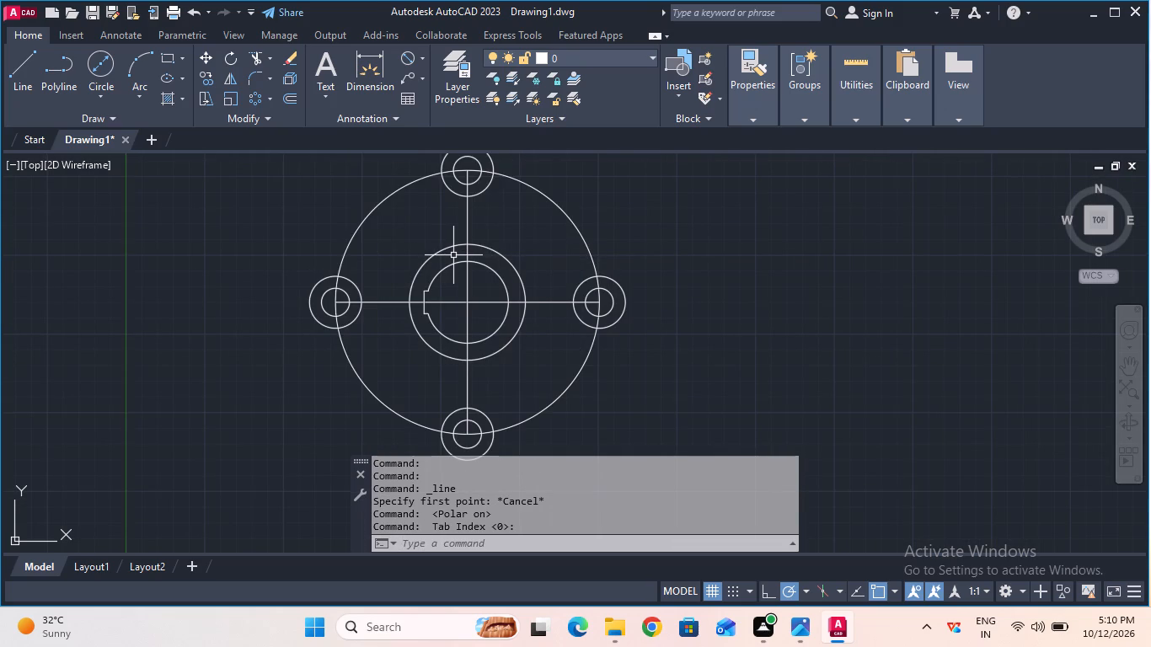
{"action": "middle_click_drag", "start_coordinate": [503, 229], "coordinate": [500, 246]}
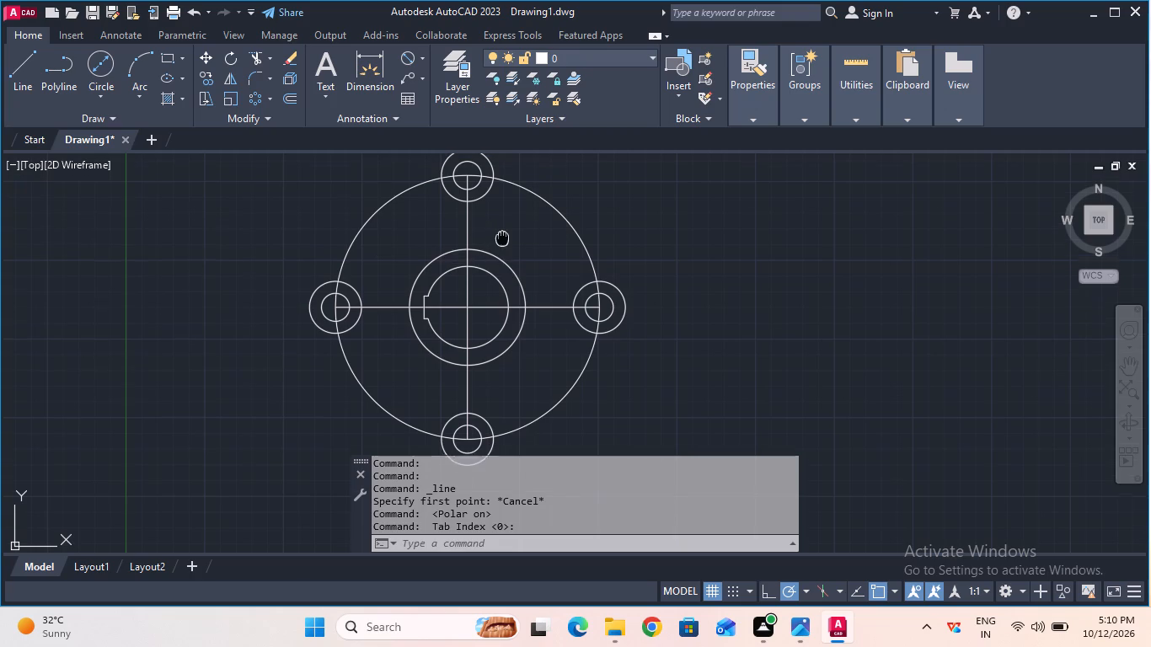
{"action": "middle_click_drag", "start_coordinate": [500, 246], "coordinate": [495, 260]}
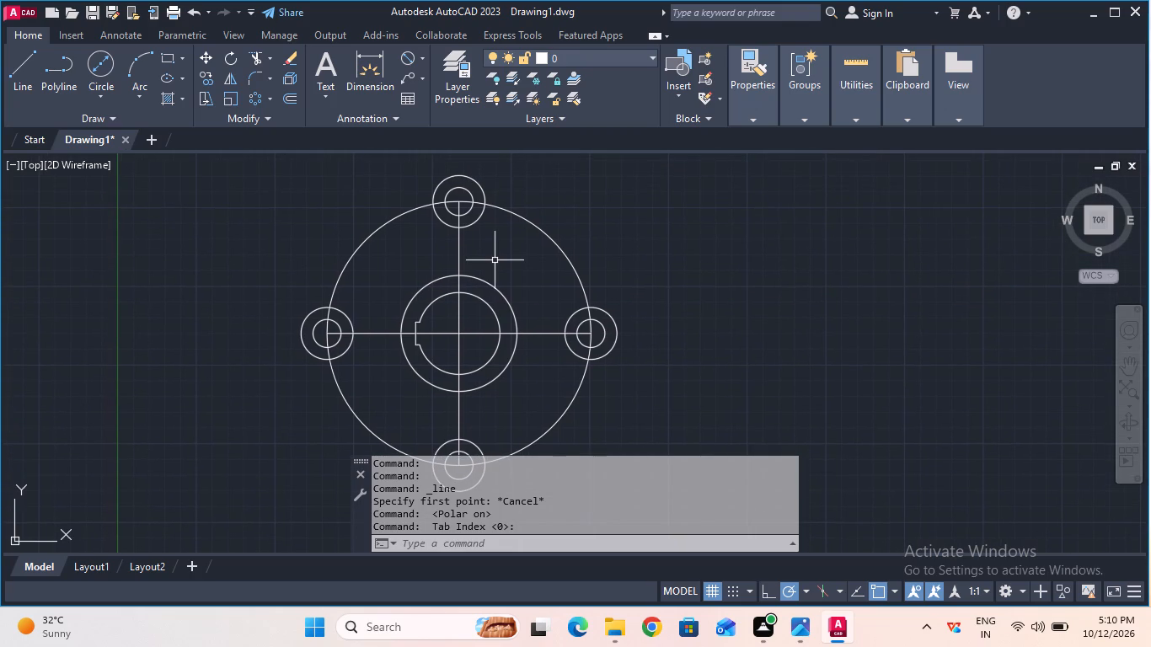
{"action": "left_click", "coordinate": [95, 85]}
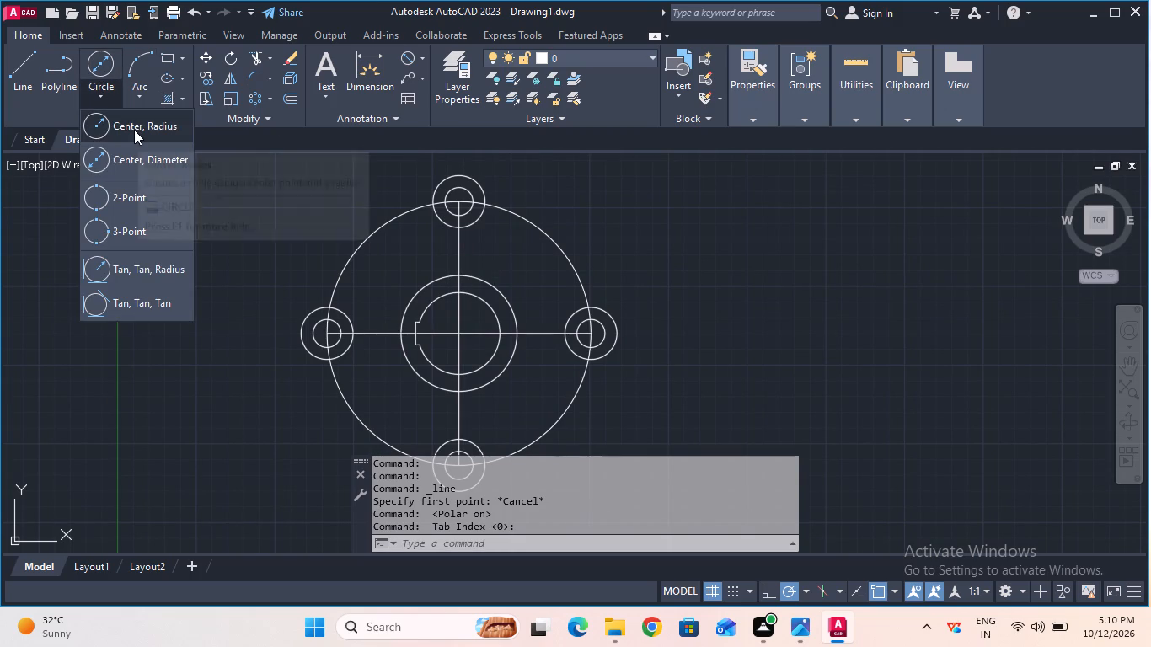
{"action": "left_click", "coordinate": [134, 130]}
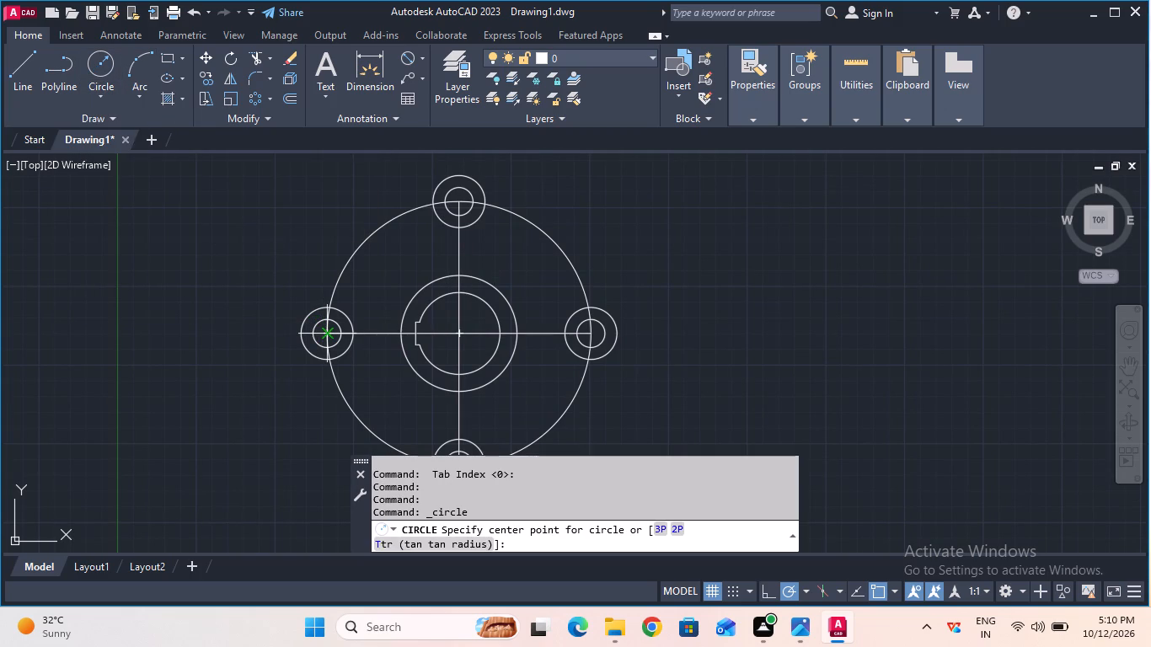
{"action": "left_click", "coordinate": [322, 334]}
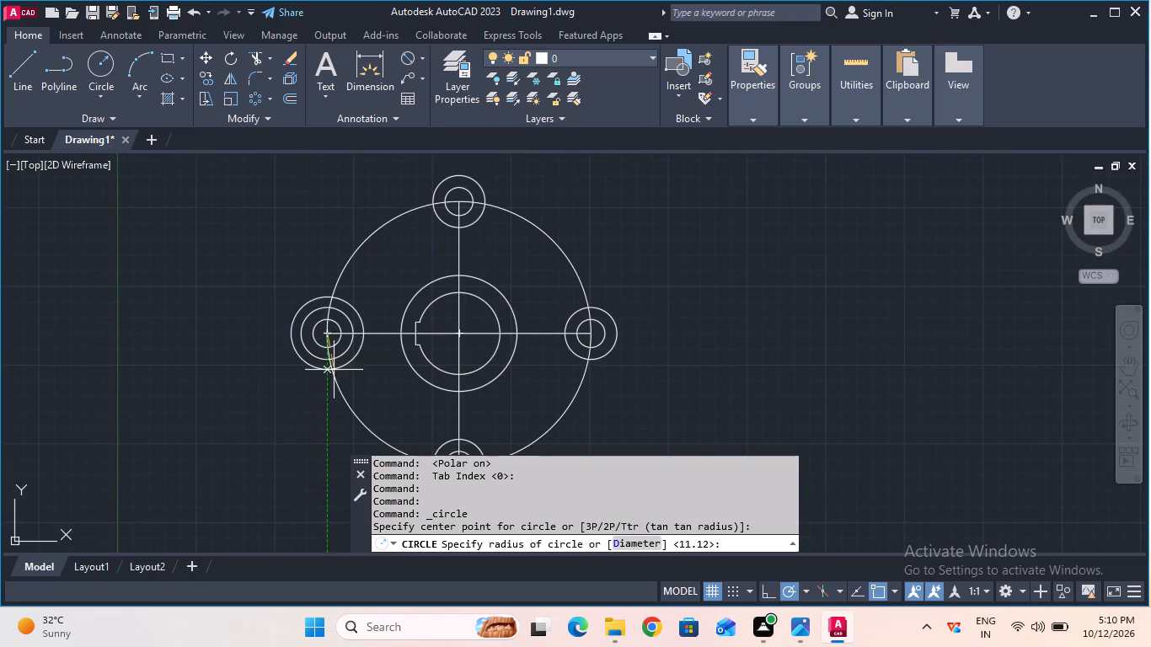
{"action": "type", "text": "32"}
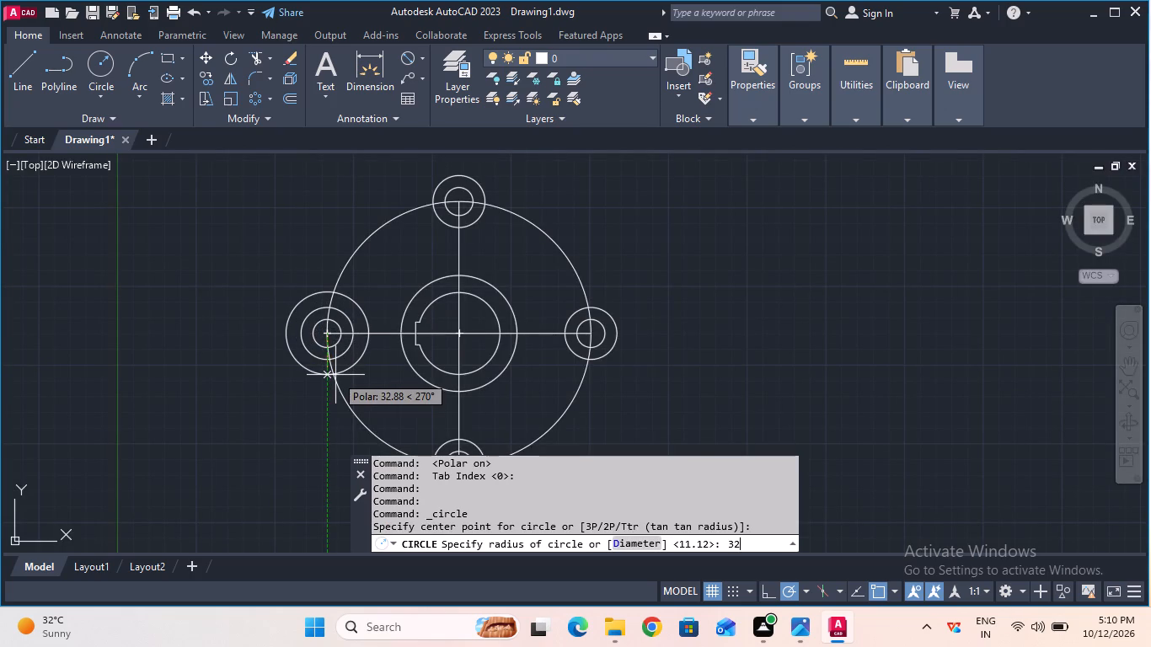
{"action": "type", "text": ".54"}
{"action": "key", "text": "Return"}
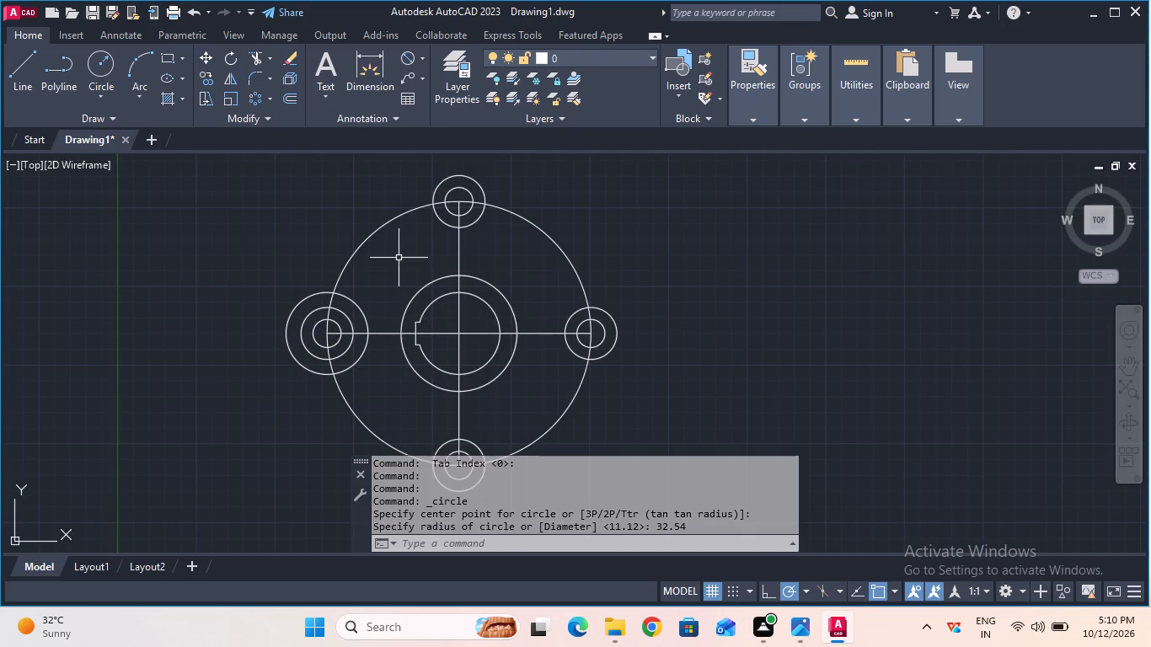
Draw a lobe circle of radius 32.54 mm concentric with the top ear circles.
{"action": "left_click", "coordinate": [121, 73]}
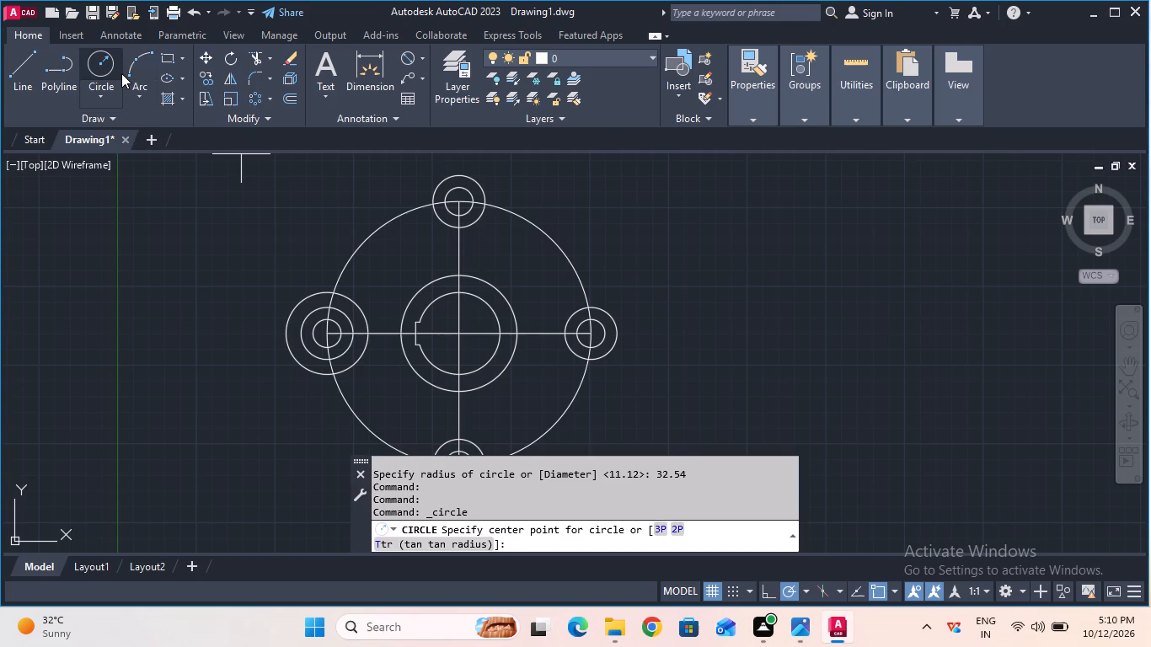
{"action": "left_click", "coordinate": [456, 199]}
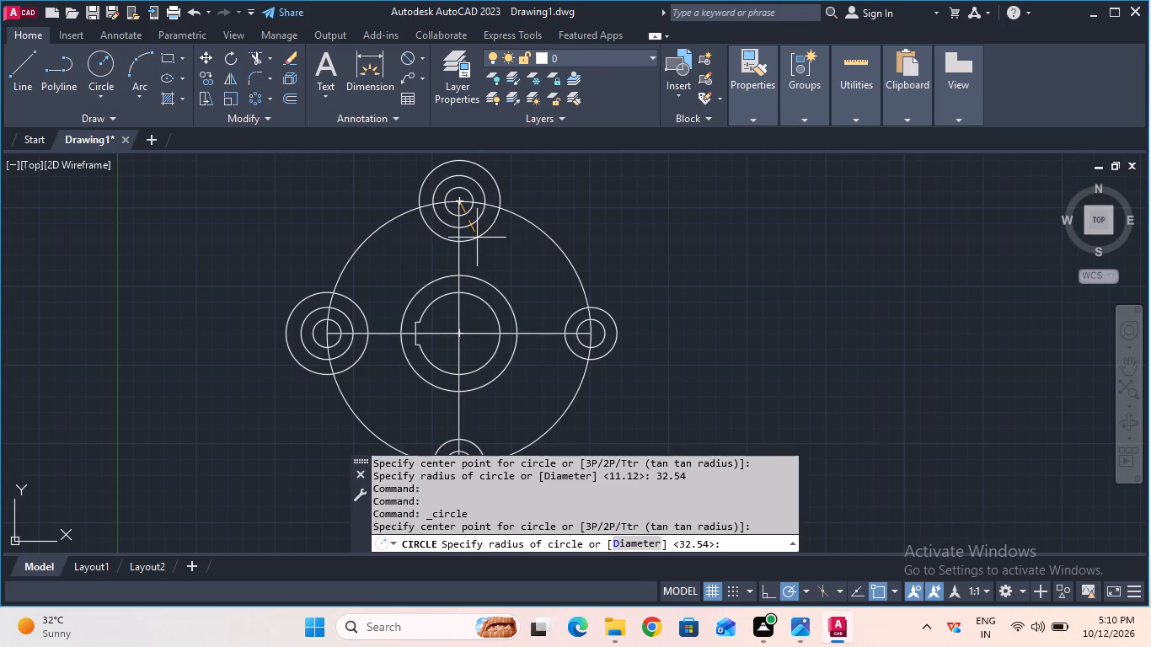
{"action": "type", "text": "32"}
{"action": "type", "text": ".54"}
{"action": "key", "text": "Return"}
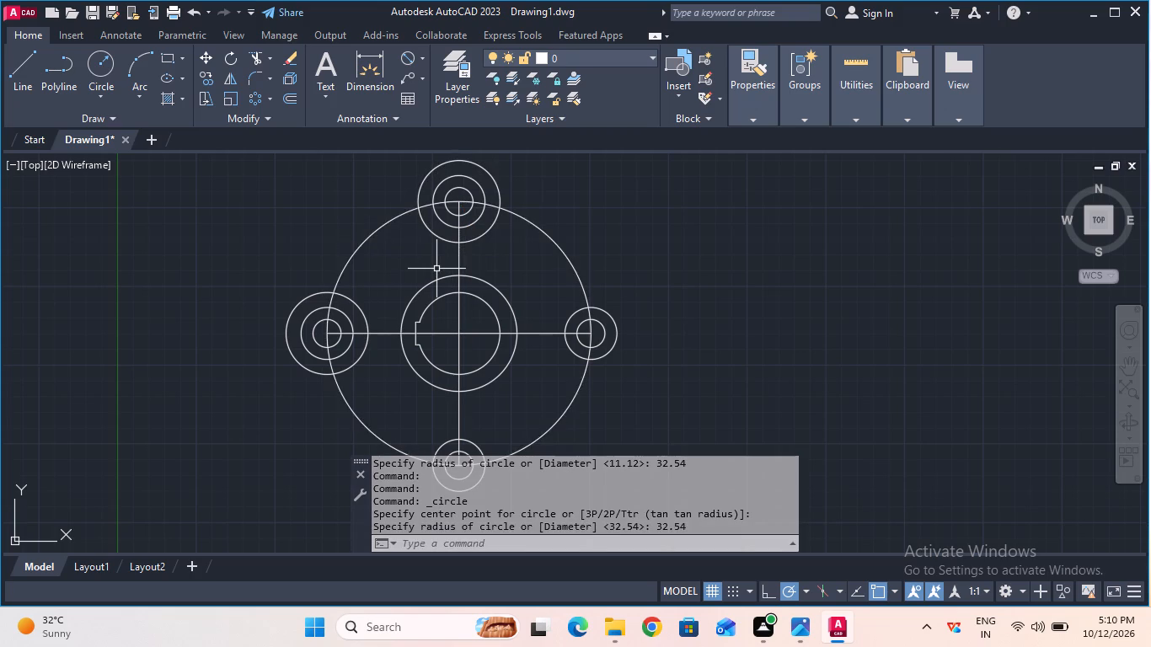
Draw a lobe circle of radius 32.54 mm concentric with the ear circles on the hub's right side.
{"action": "scroll", "coordinate": [437, 269], "scroll_direction": "down", "scroll_amount": 1}
{"action": "middle_click_drag", "start_coordinate": [564, 296], "coordinate": [569, 270]}
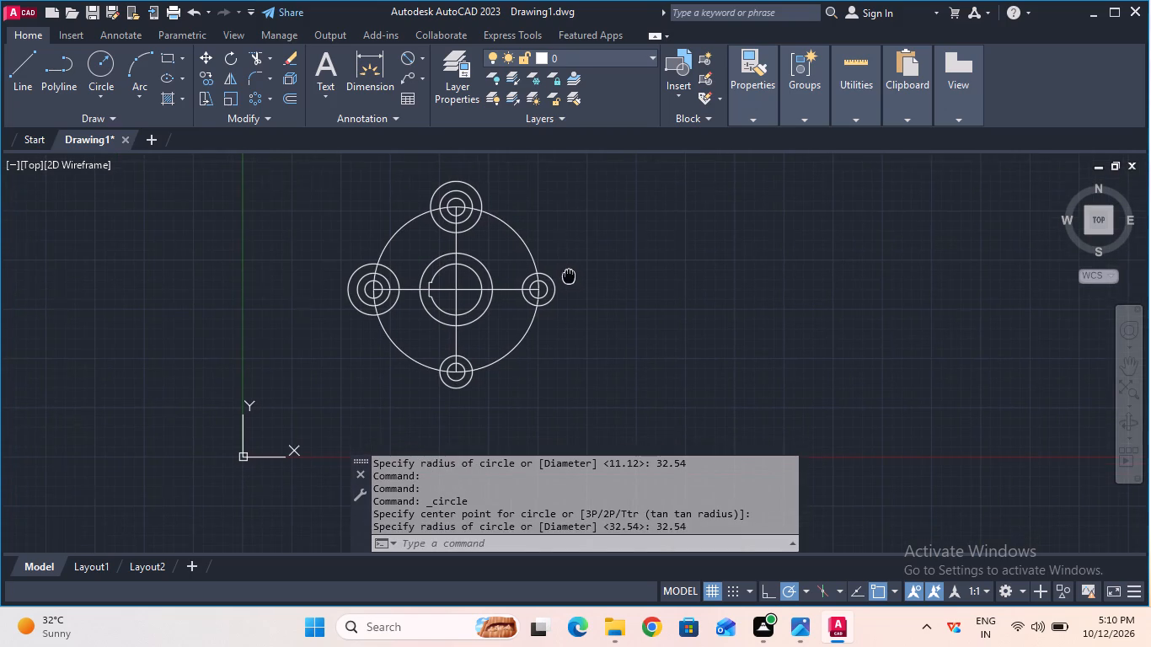
{"action": "middle_click_drag", "start_coordinate": [569, 270], "coordinate": [569, 270]}
{"action": "left_click", "coordinate": [110, 69]}
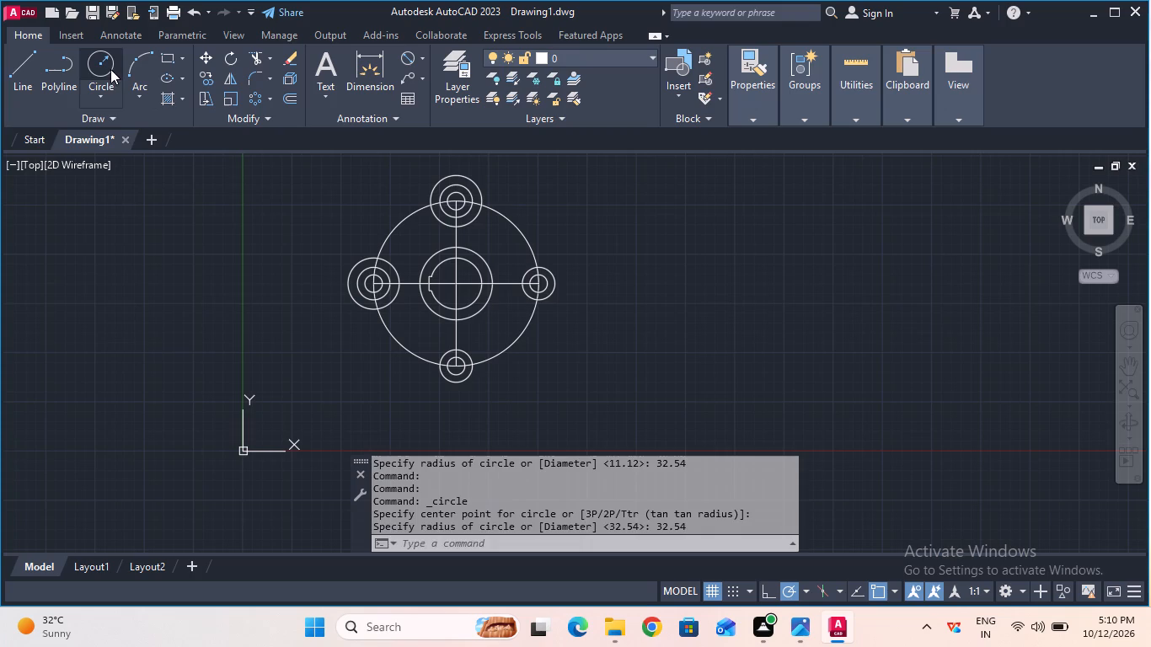
{"action": "left_click", "coordinate": [537, 282]}
{"action": "type", "text": "32"}
{"action": "type", "text": ".5"}
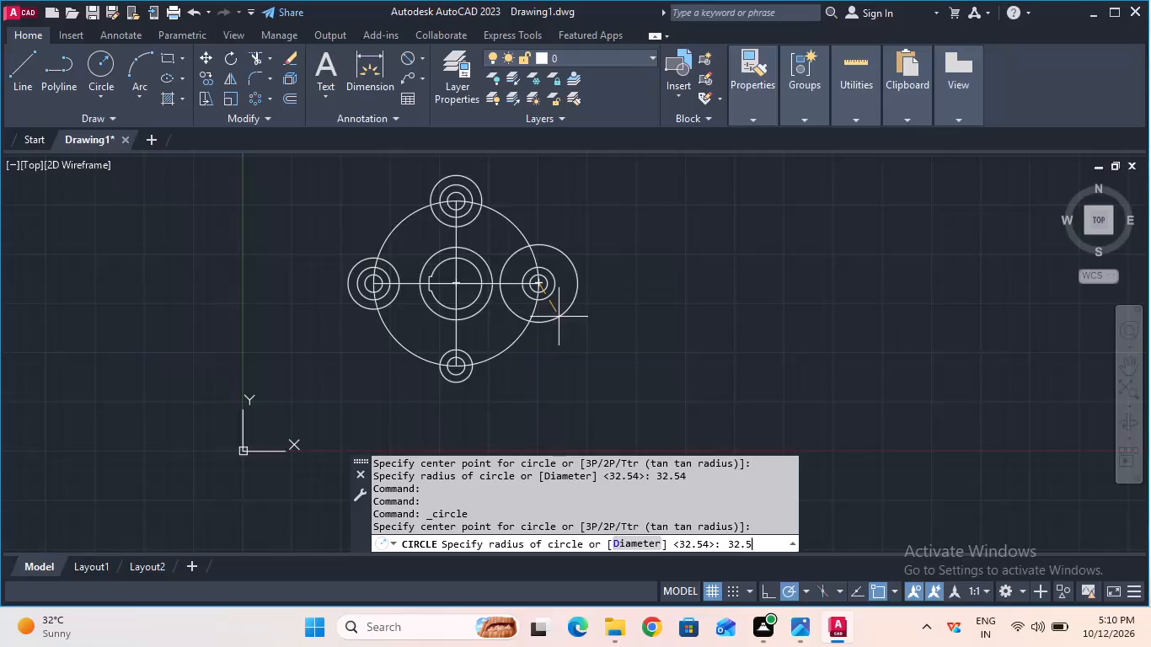
{"action": "key", "text": "4"}
{"action": "key", "text": "Return"}
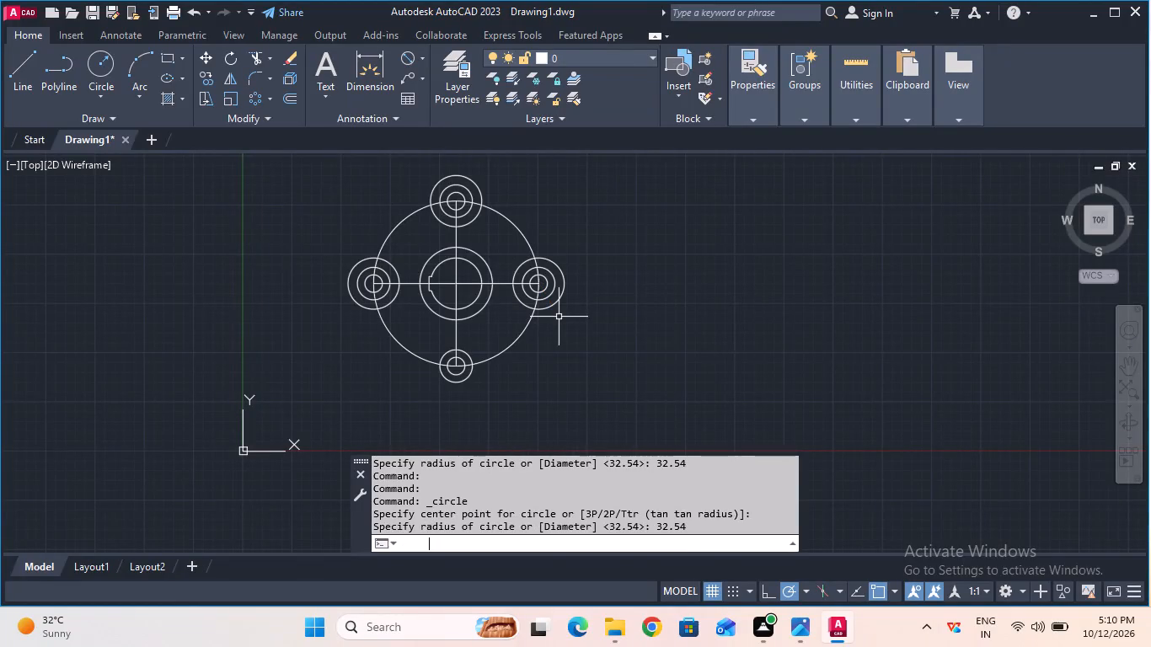
Draw a lobe circle of radius 32.54 mm concentric with the bottom ear circles.
{"action": "scroll", "coordinate": [495, 326], "scroll_direction": "up", "scroll_amount": 1}
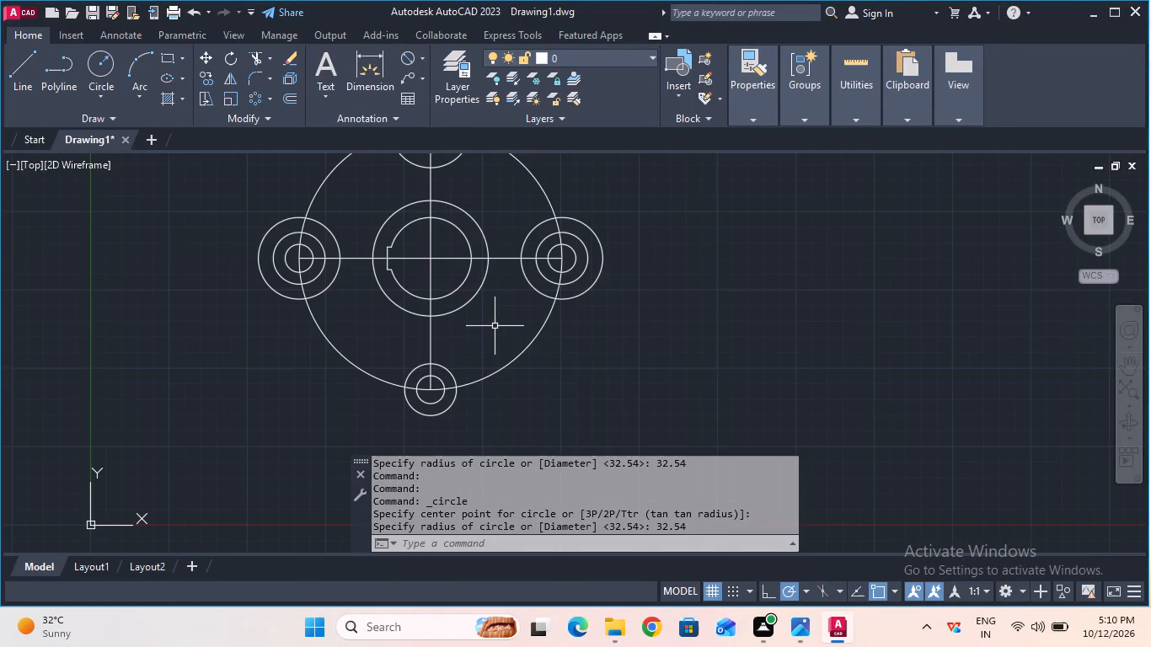
{"action": "middle_click_drag", "start_coordinate": [469, 350], "coordinate": [536, 332]}
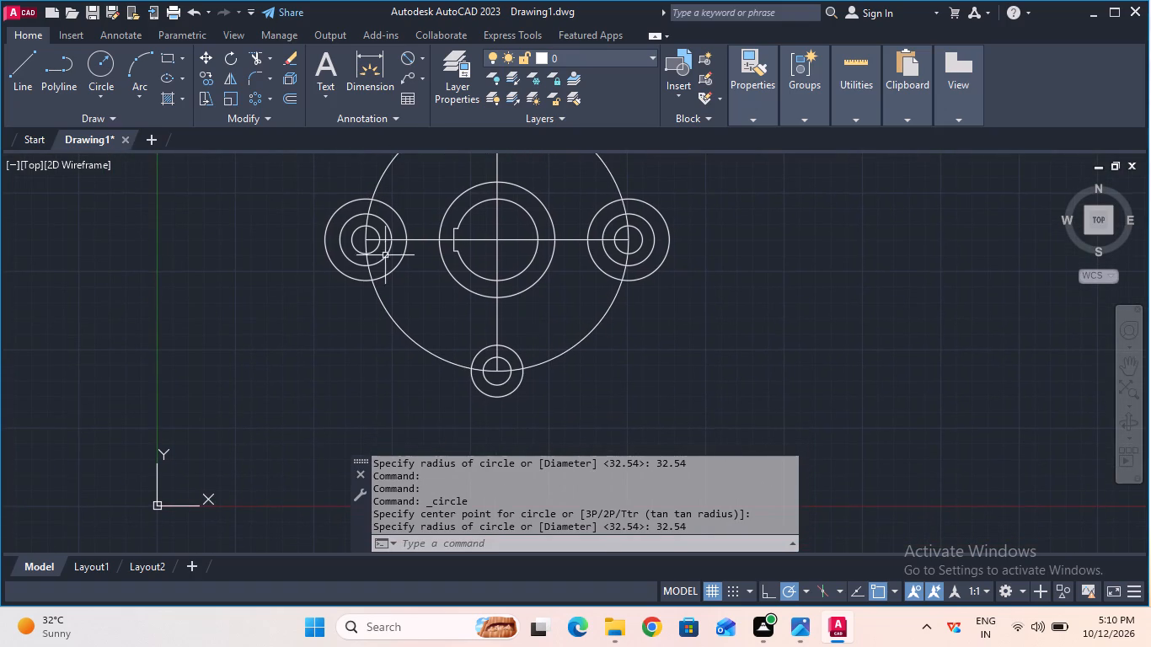
{"action": "left_click", "coordinate": [99, 73]}
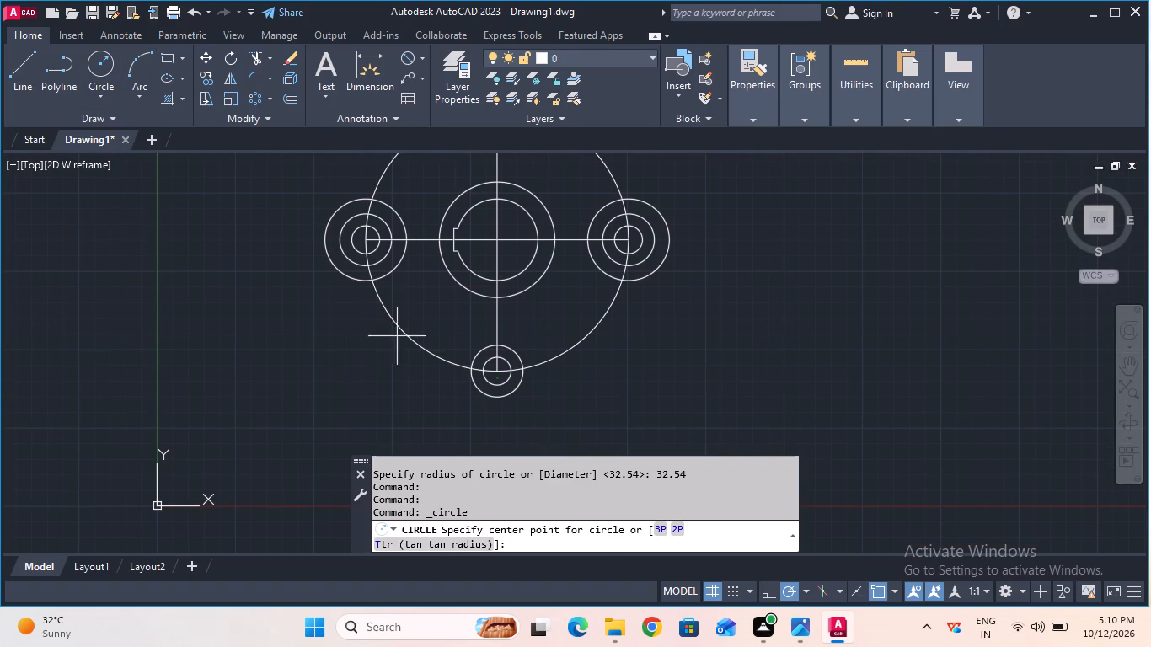
{"action": "left_click", "coordinate": [494, 373]}
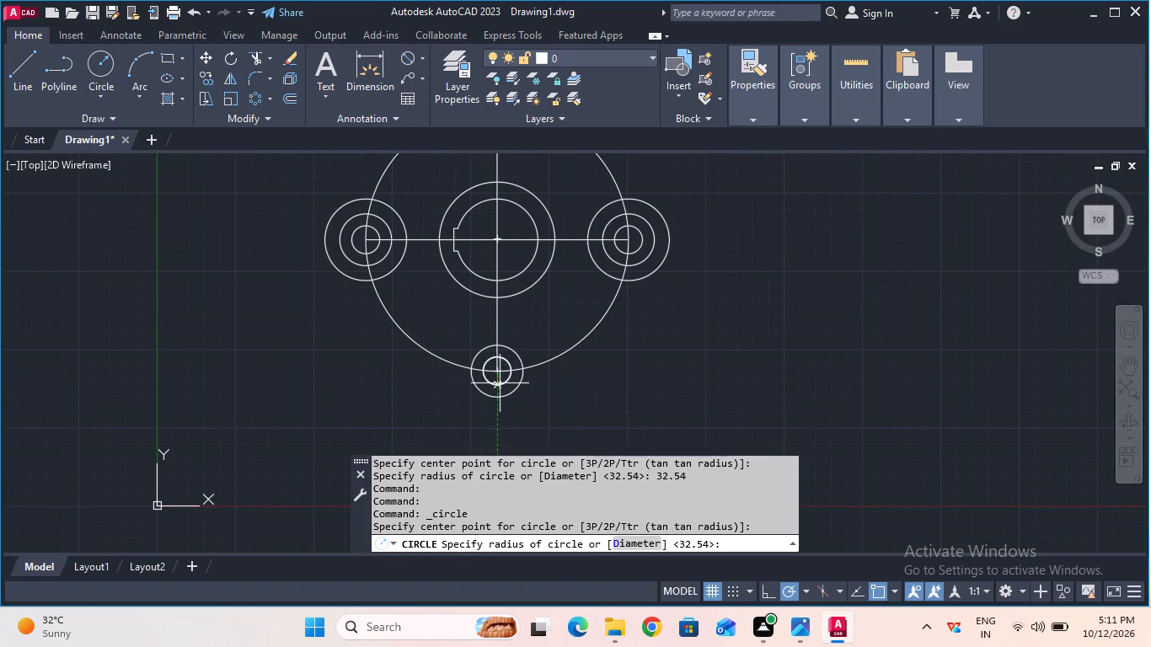
{"action": "type", "text": "32.54"}
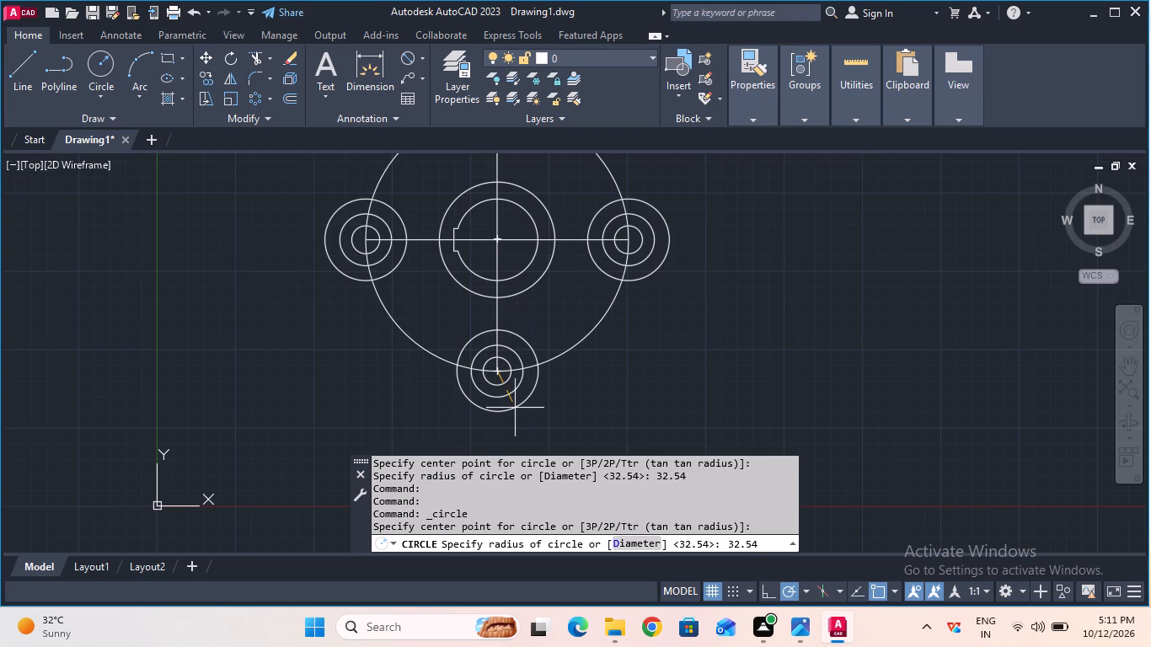
{"action": "key", "text": "Return"}
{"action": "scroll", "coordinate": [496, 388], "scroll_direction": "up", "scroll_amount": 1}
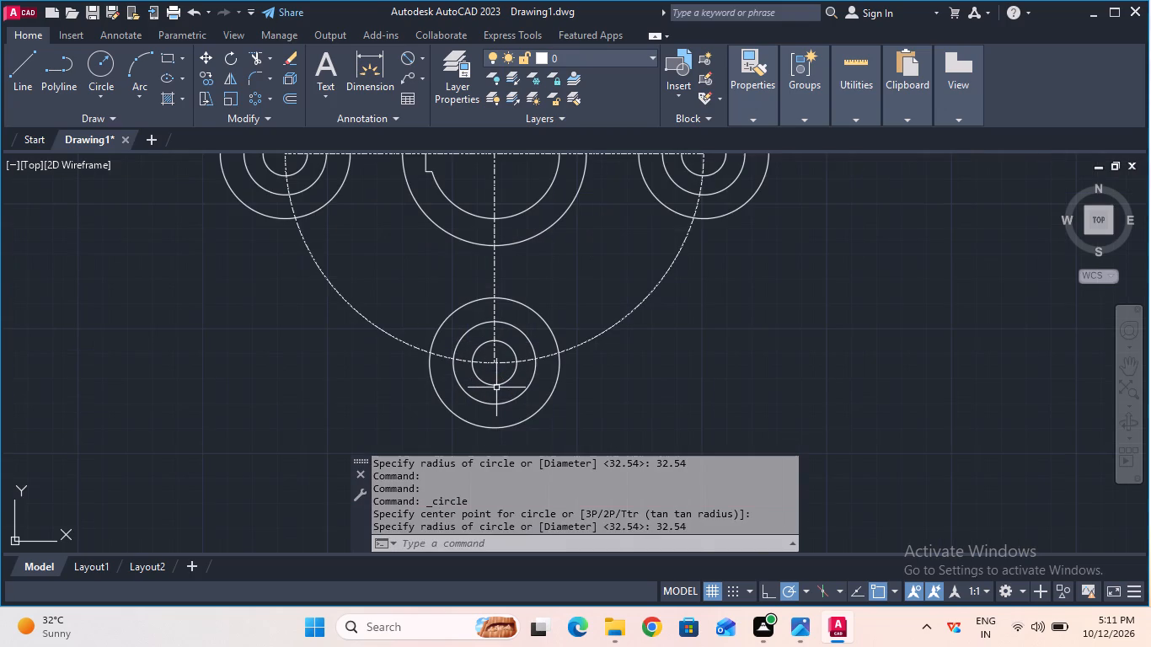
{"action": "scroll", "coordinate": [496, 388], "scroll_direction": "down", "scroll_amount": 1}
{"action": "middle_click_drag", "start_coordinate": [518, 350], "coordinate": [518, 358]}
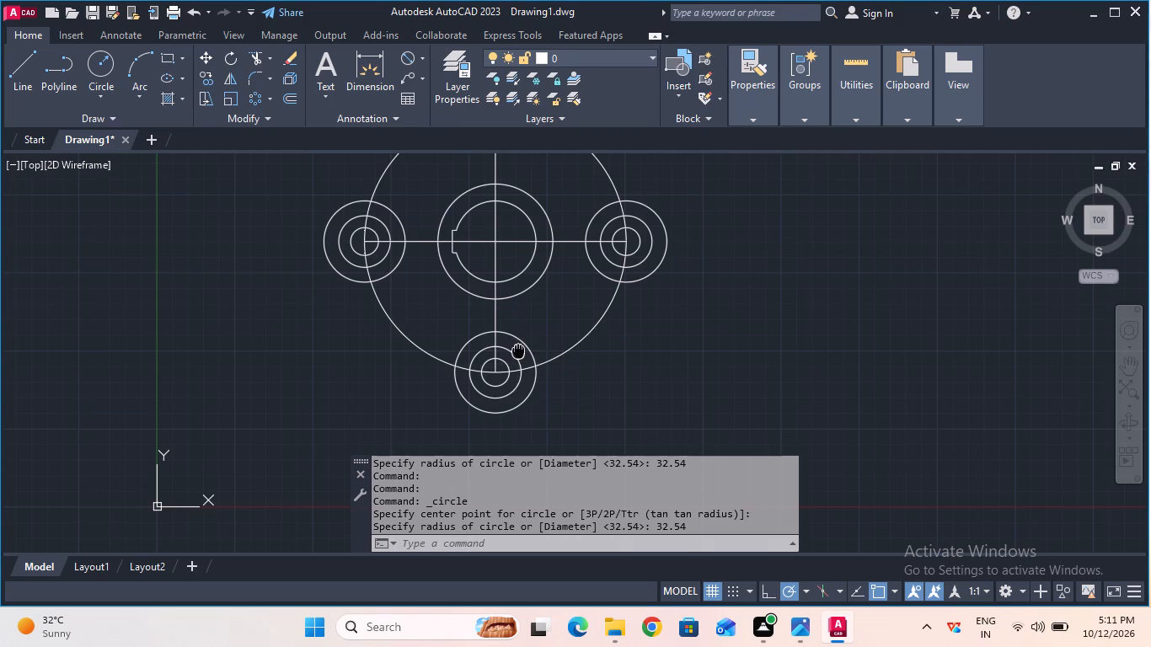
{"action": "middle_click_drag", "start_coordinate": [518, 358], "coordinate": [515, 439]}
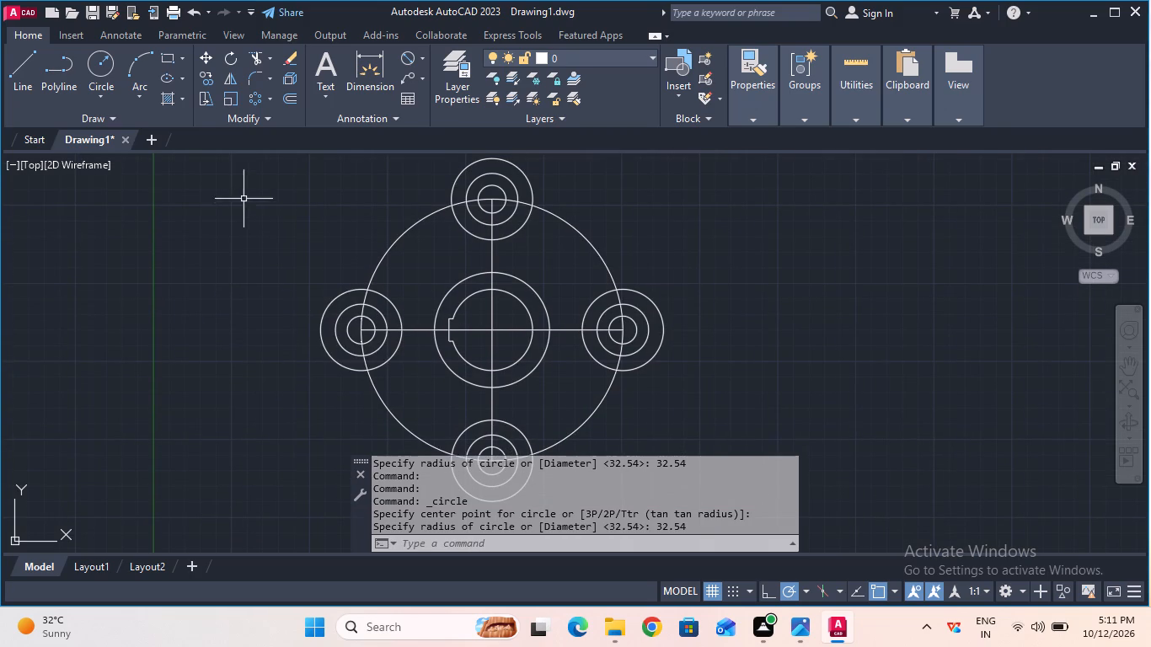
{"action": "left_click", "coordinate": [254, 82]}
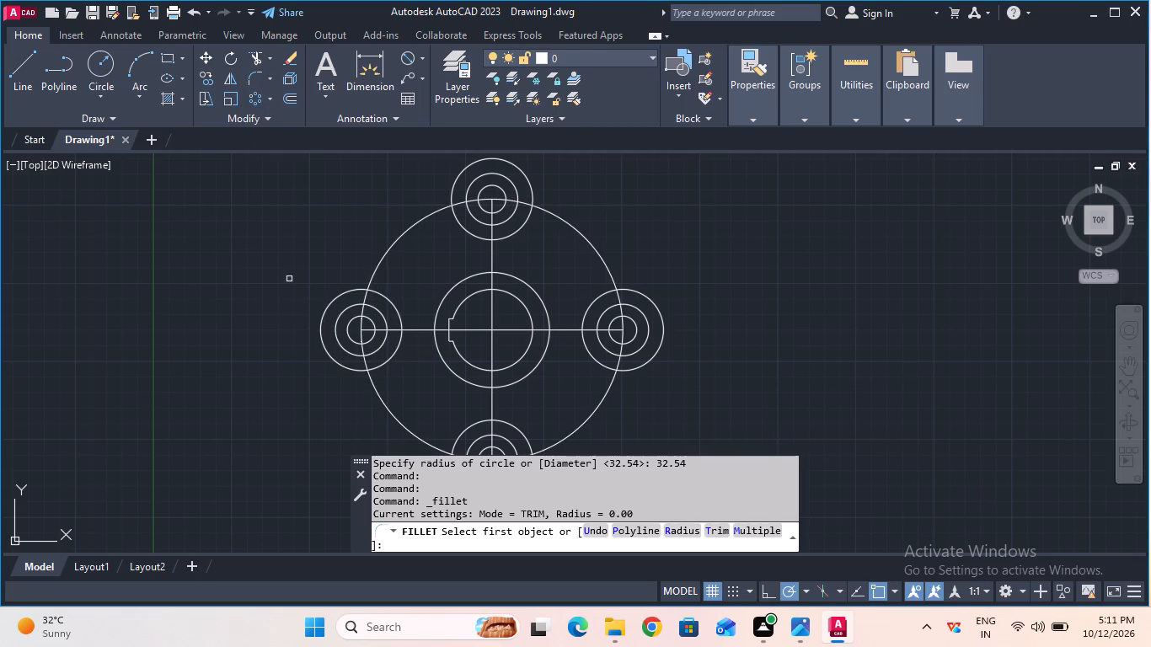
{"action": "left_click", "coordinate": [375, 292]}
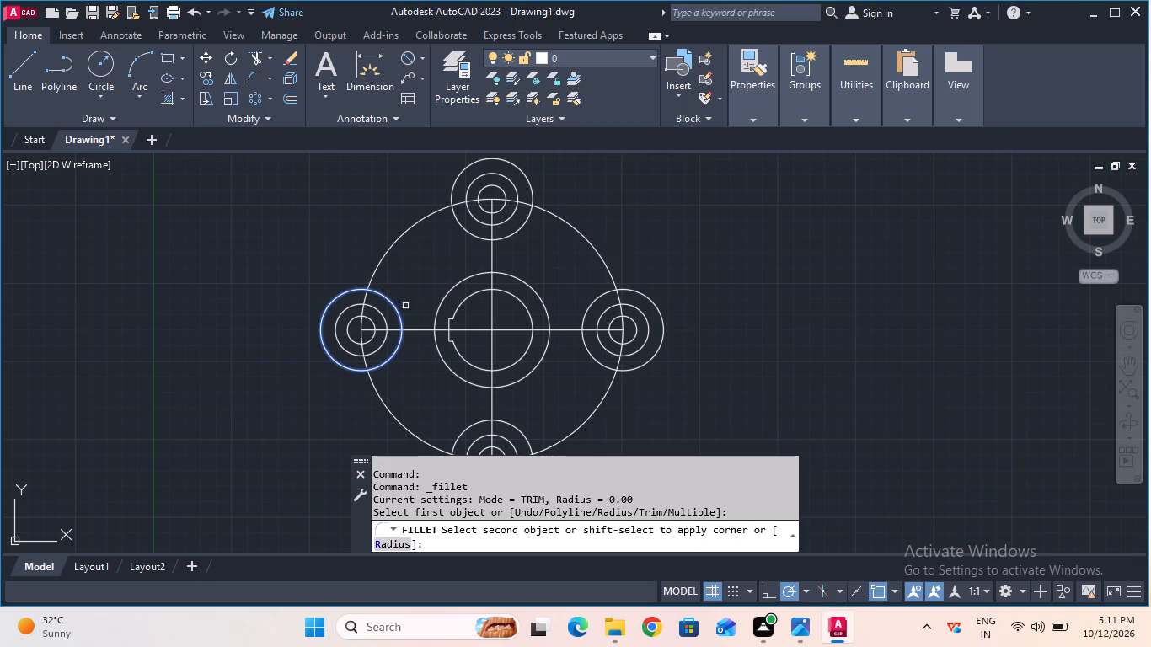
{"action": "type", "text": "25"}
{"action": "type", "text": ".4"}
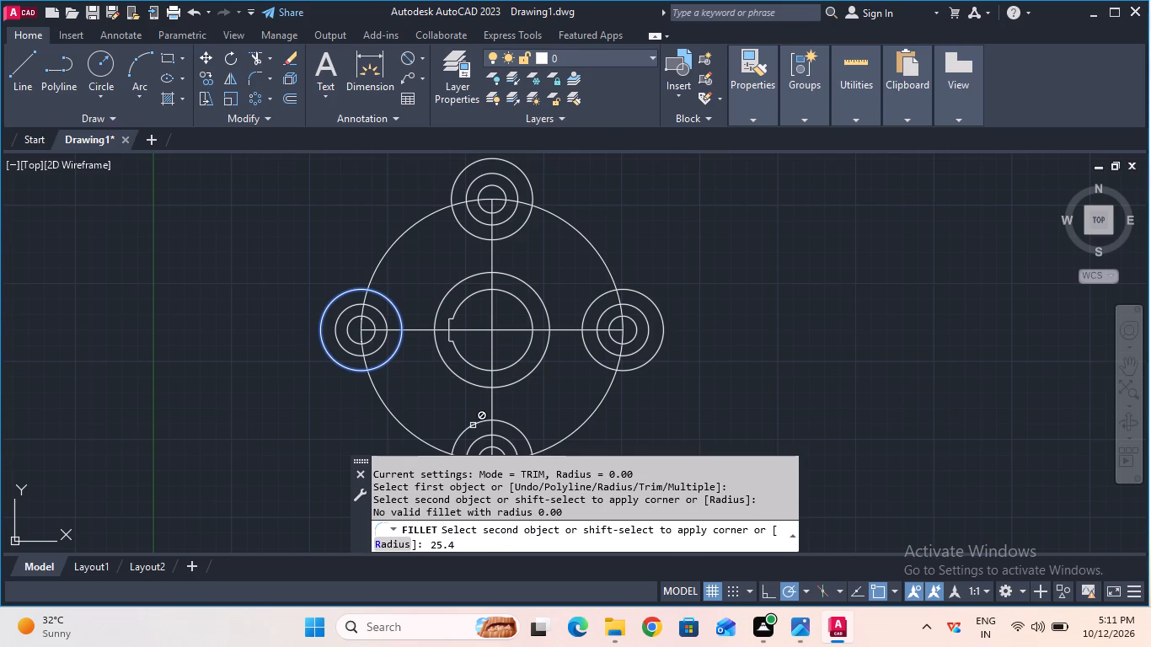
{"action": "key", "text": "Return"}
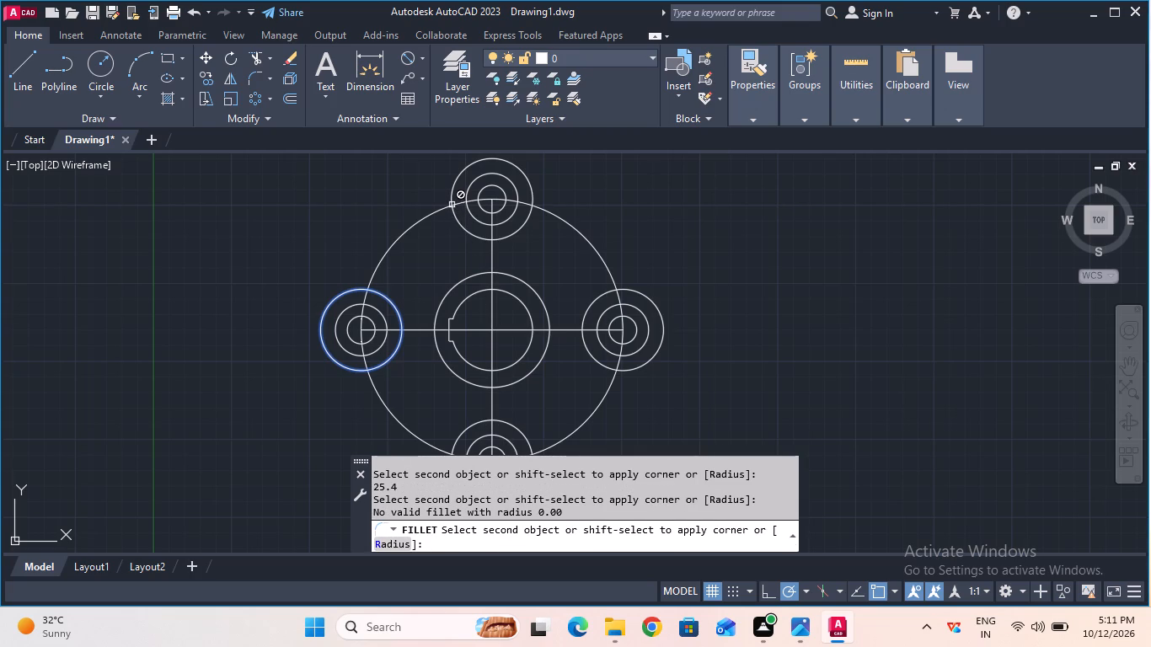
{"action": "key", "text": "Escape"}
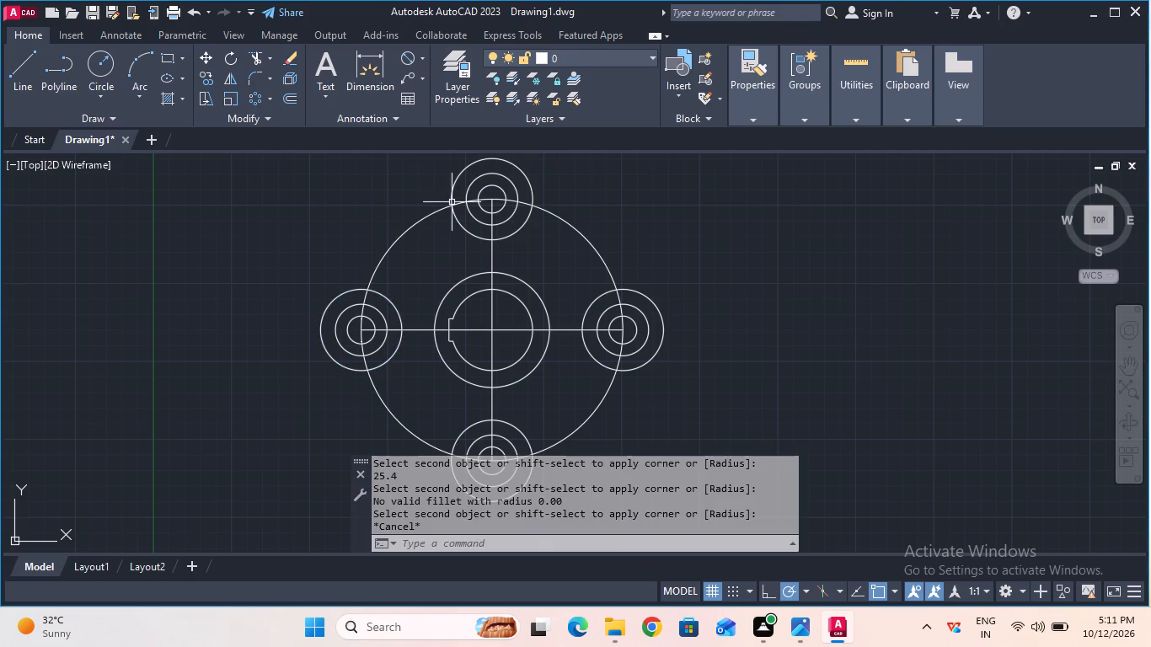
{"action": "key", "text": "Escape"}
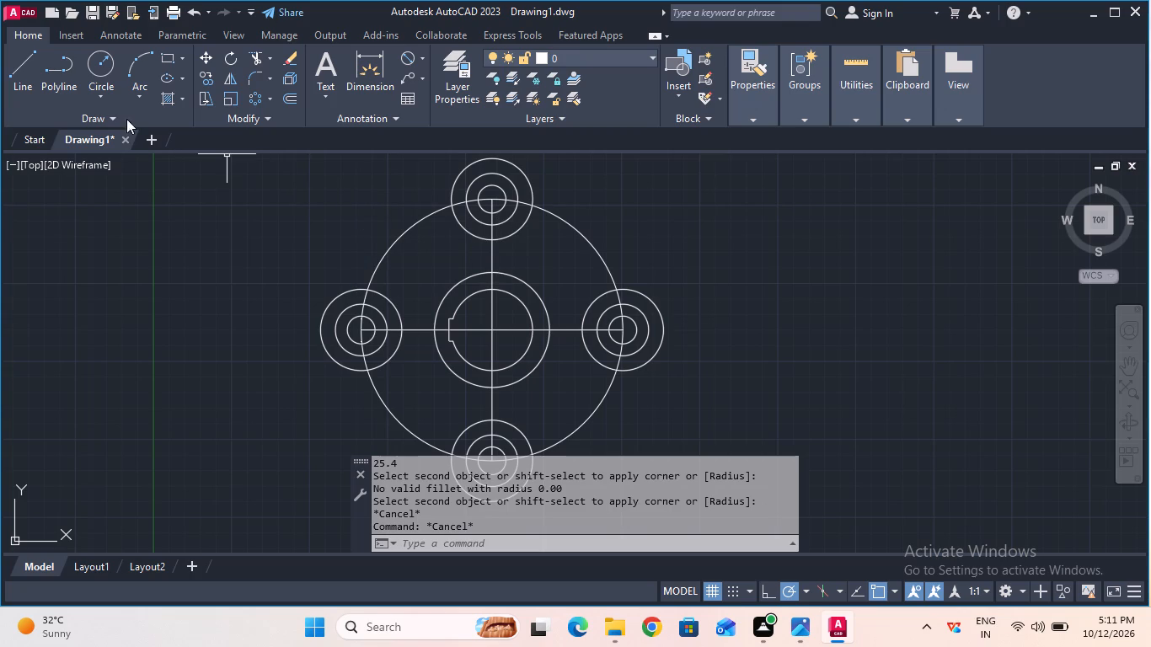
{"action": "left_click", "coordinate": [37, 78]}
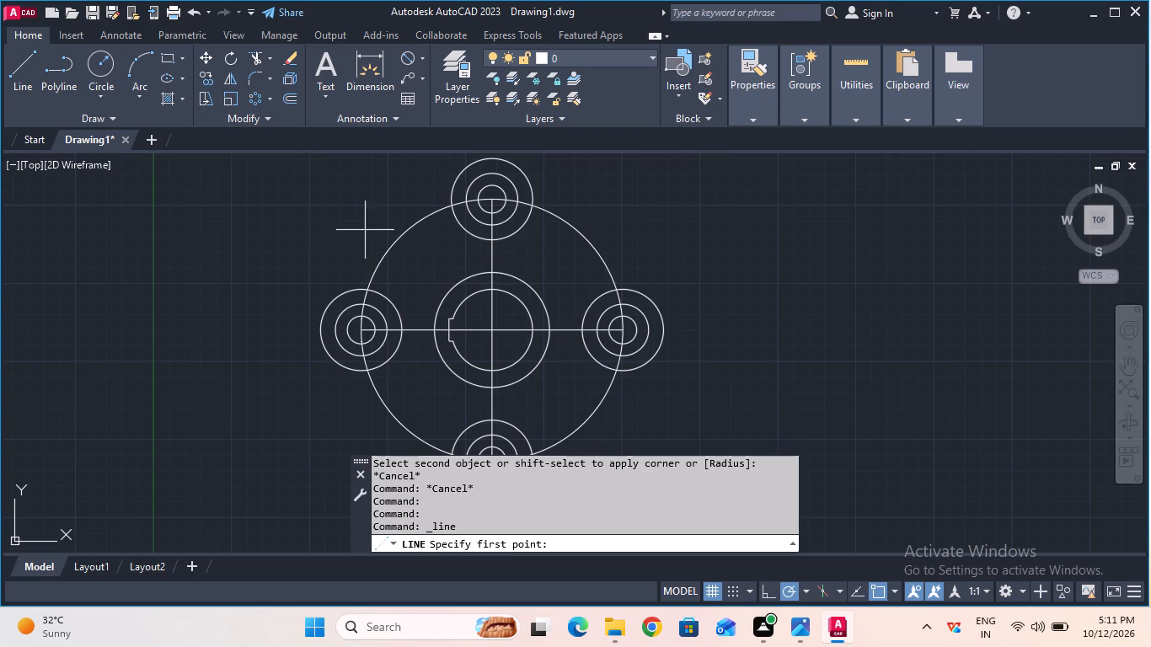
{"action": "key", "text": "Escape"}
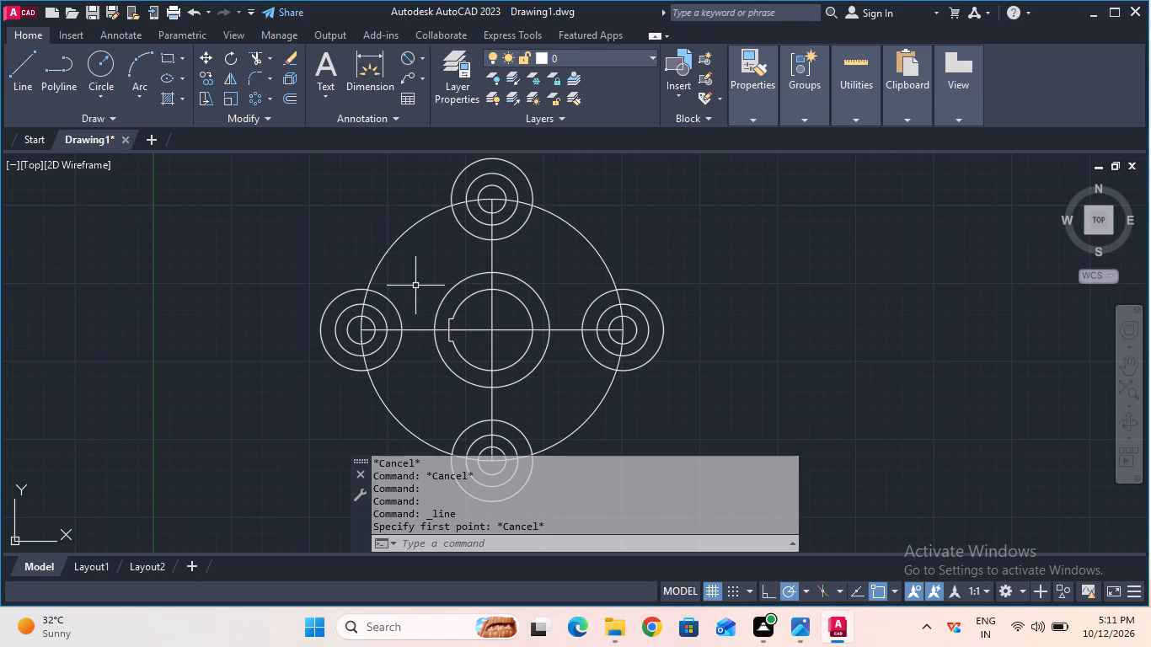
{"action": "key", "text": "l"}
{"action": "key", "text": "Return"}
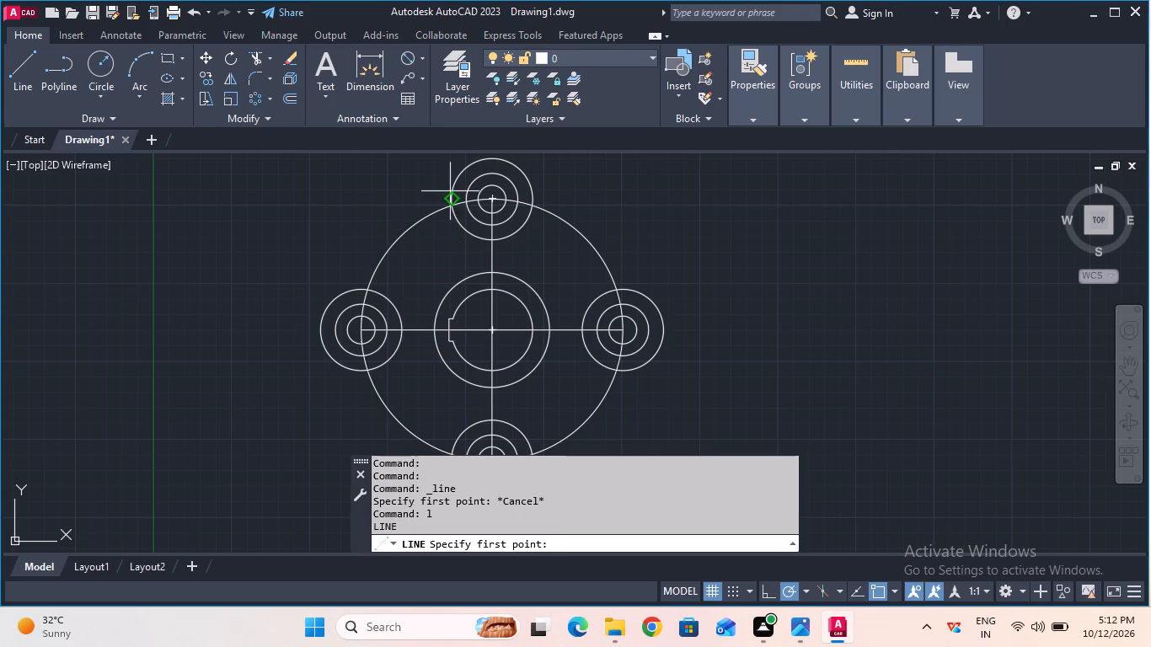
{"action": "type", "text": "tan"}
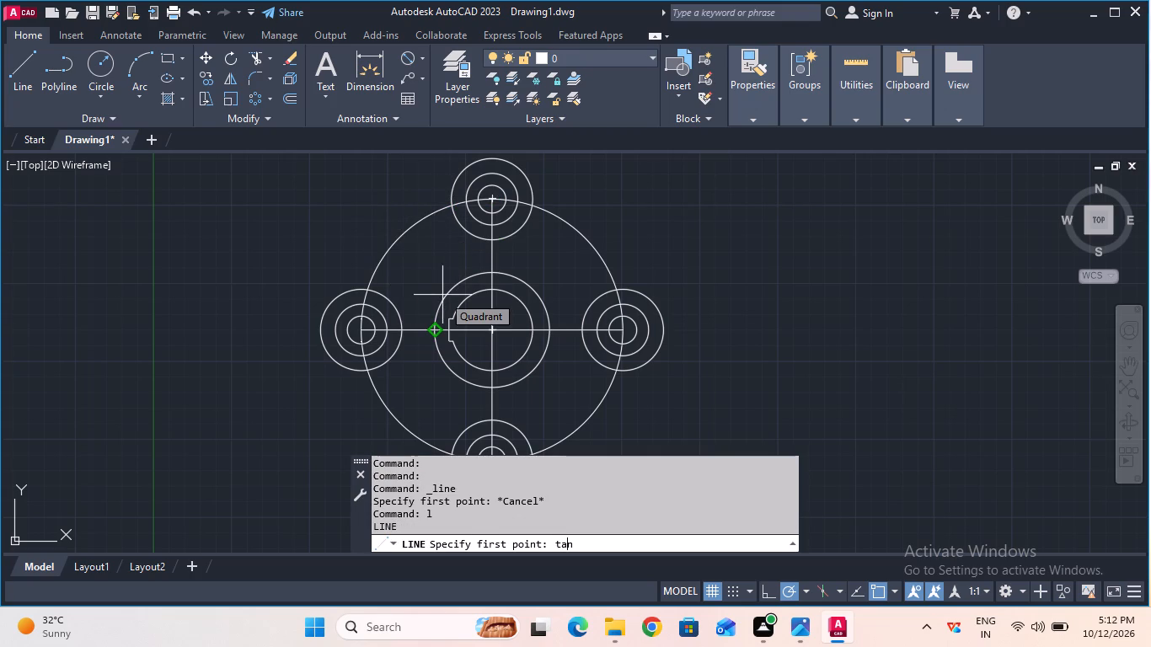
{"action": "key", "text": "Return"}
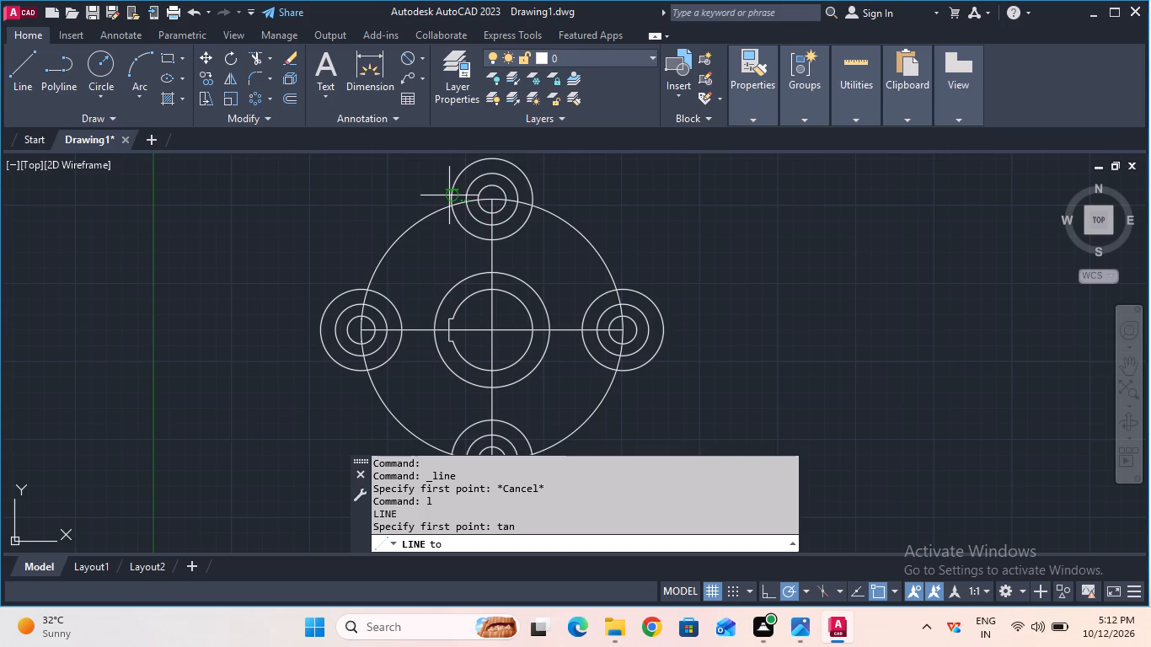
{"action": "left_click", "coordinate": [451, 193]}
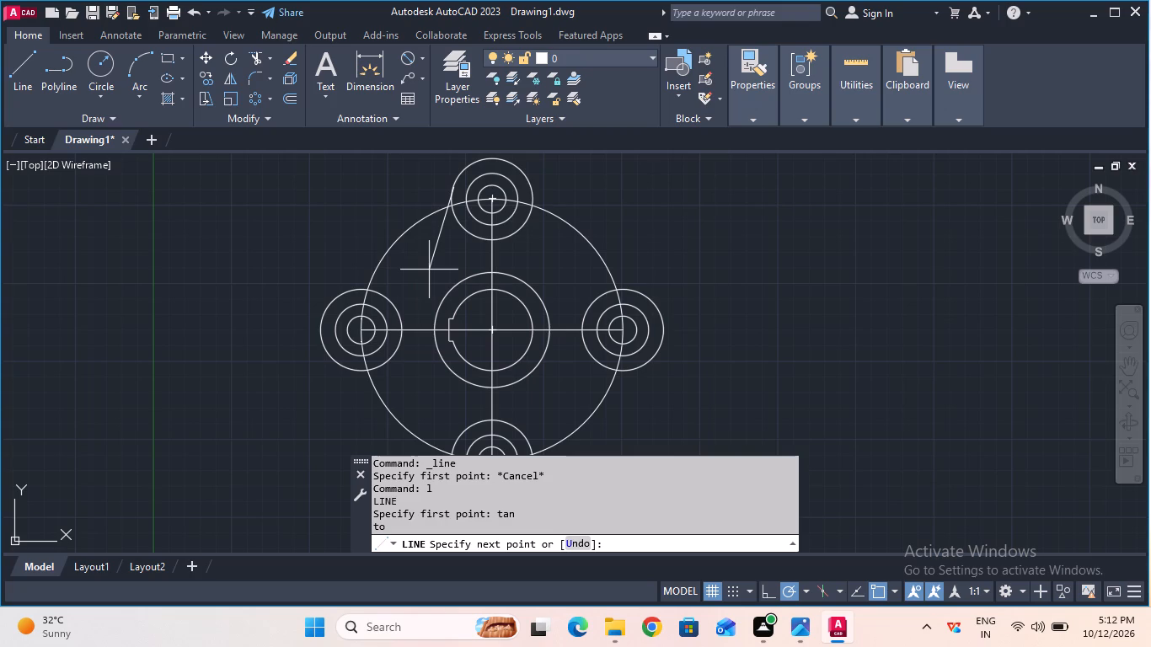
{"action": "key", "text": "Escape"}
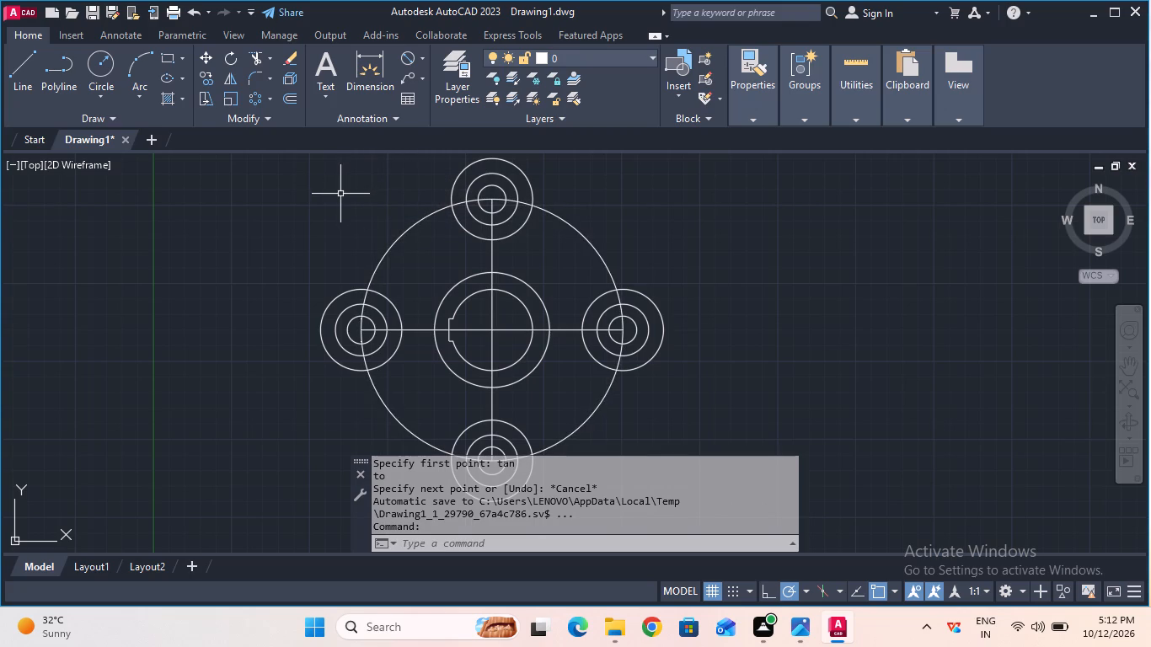
Draw a vertical line down from the top lobe and a horizontal line from the left lobe, meeting at the hub's upper-left corner.
{"action": "left_click", "coordinate": [15, 91]}
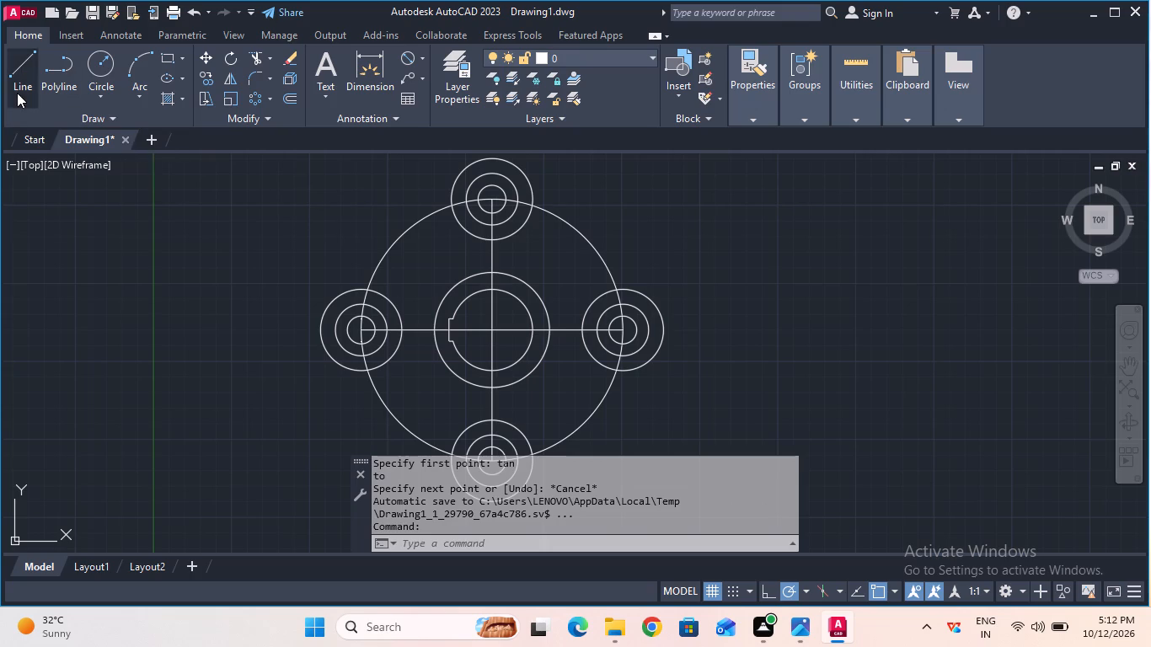
{"action": "left_click", "coordinate": [450, 205]}
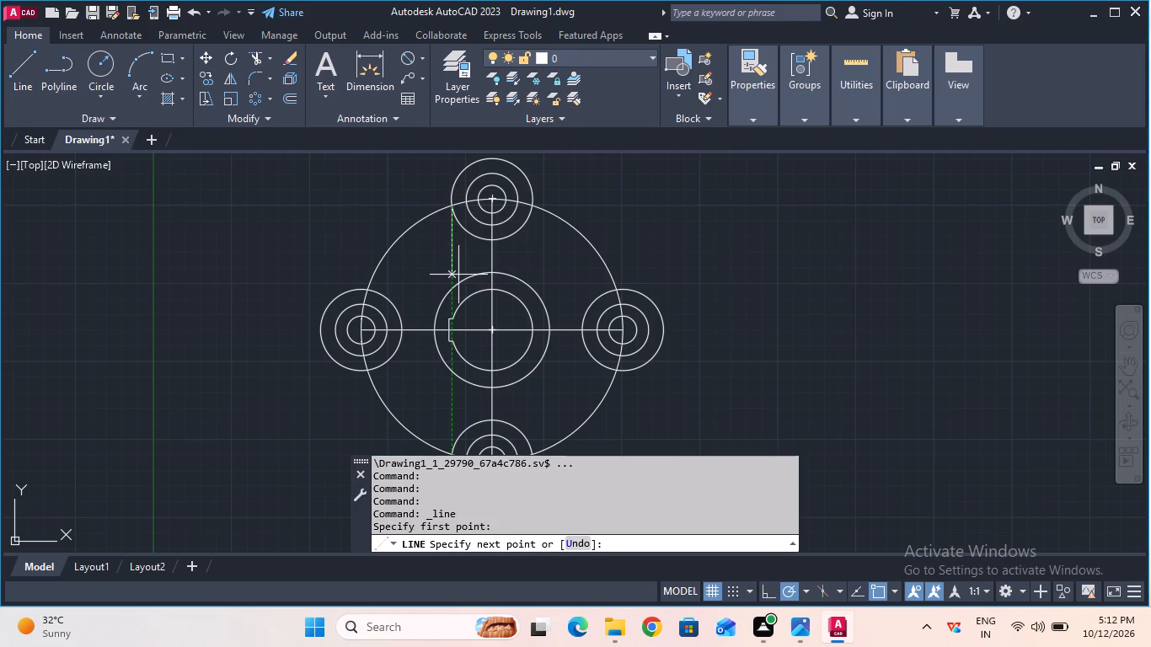
{"action": "left_click", "coordinate": [452, 290]}
{"action": "key", "text": "Escape"}
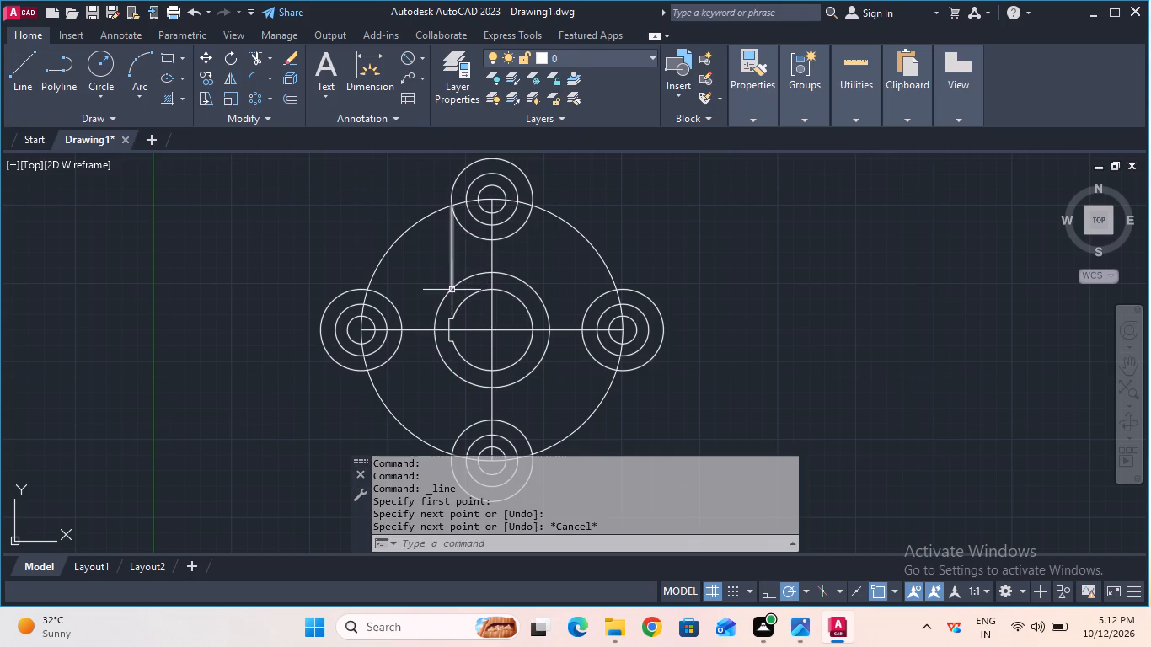
{"action": "scroll", "coordinate": [448, 331], "scroll_direction": "down", "scroll_amount": 1}
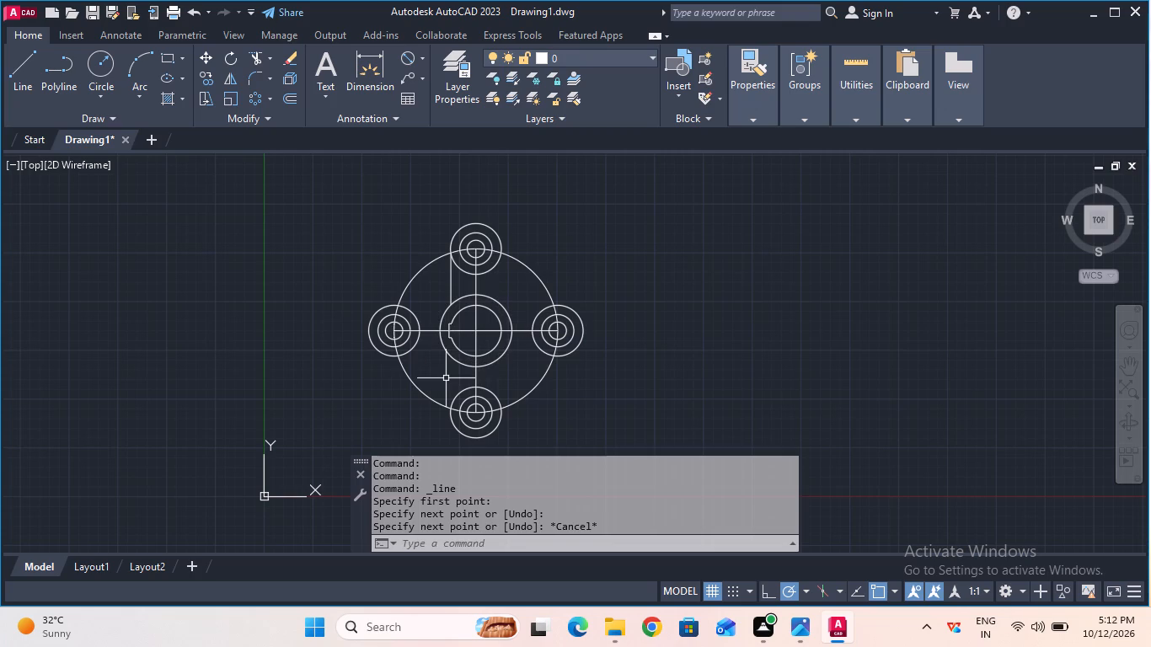
{"action": "middle_click_drag", "start_coordinate": [446, 378], "coordinate": [495, 296]}
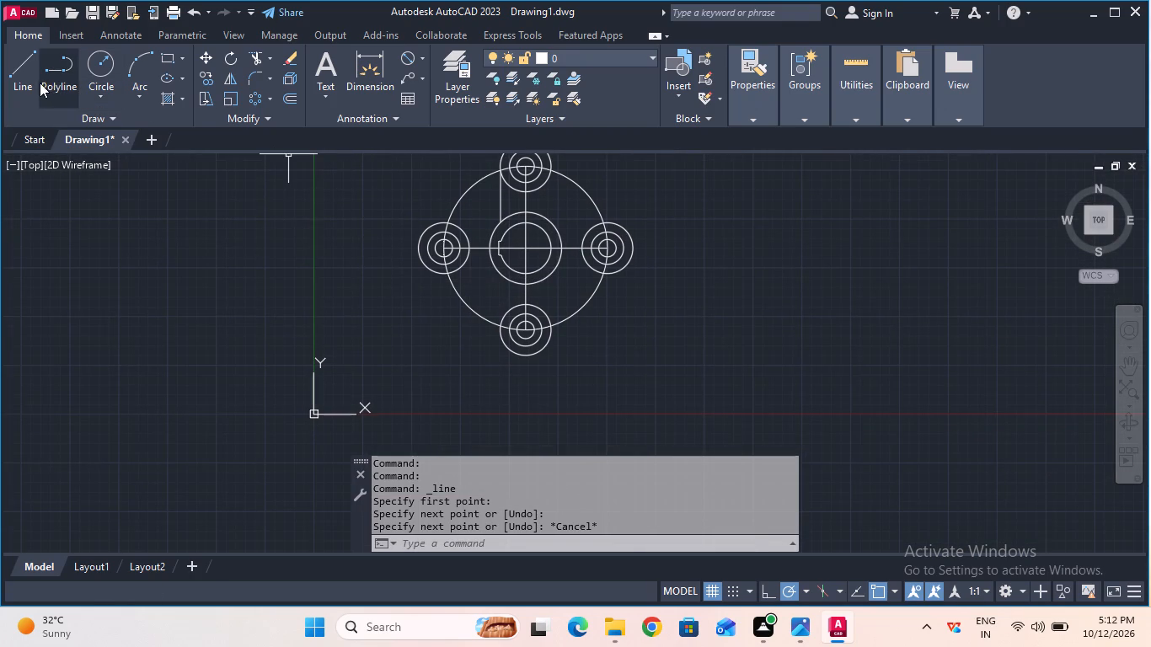
{"action": "left_click", "coordinate": [29, 83]}
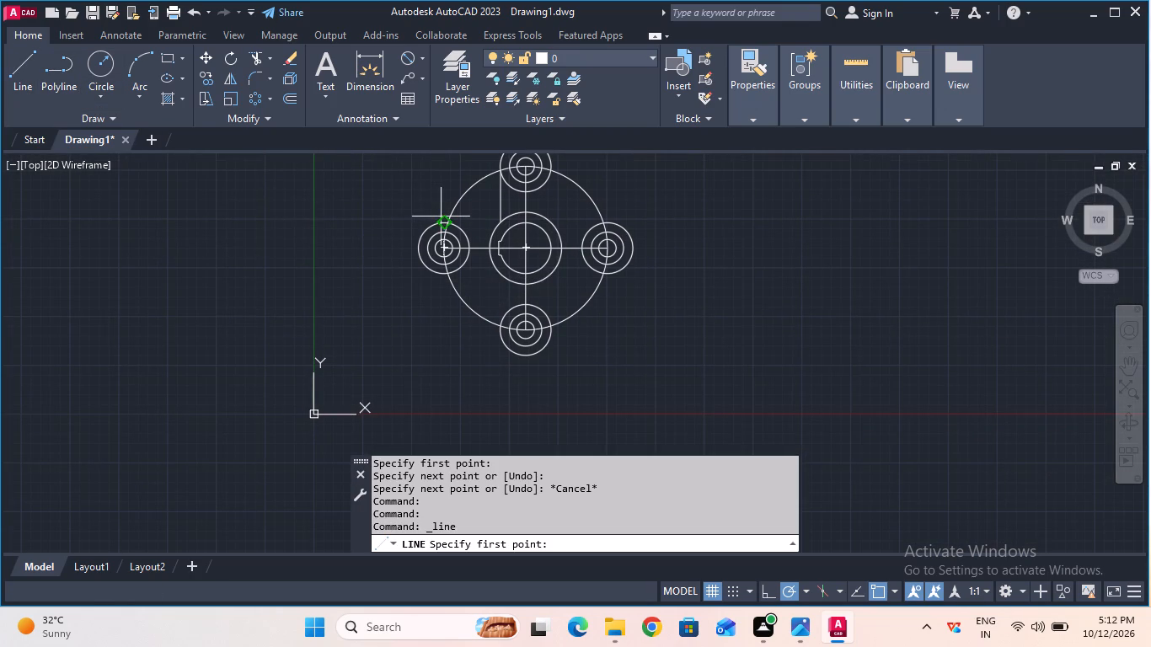
{"action": "left_click", "coordinate": [452, 222]}
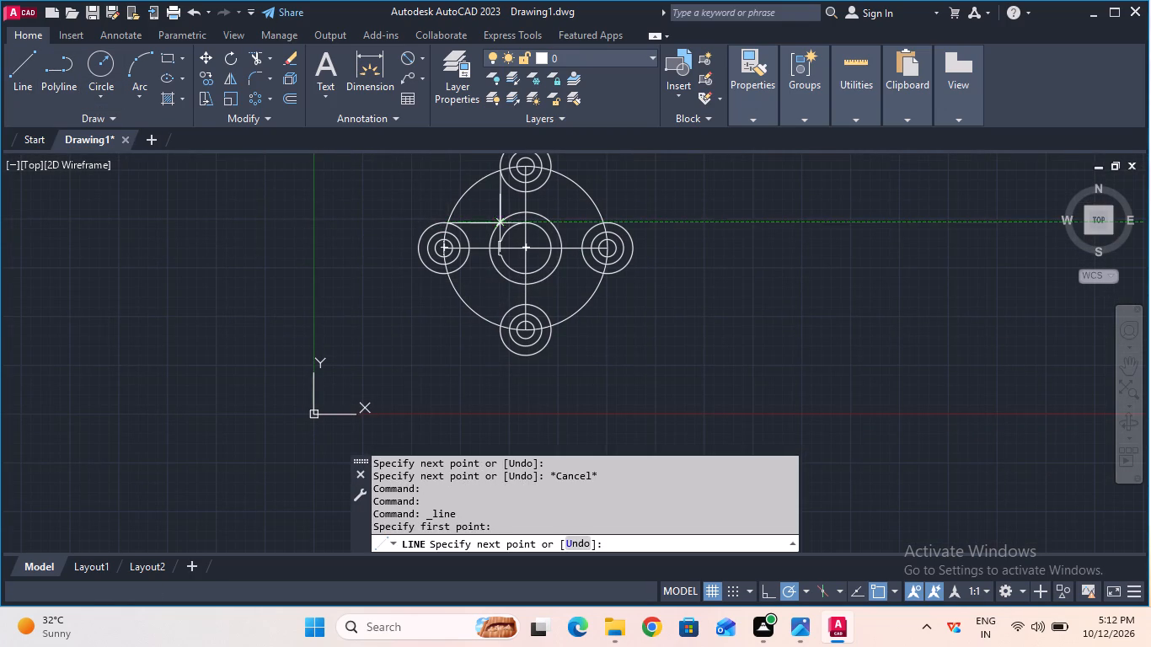
{"action": "left_click", "coordinate": [503, 225]}
{"action": "key", "text": "Escape"}
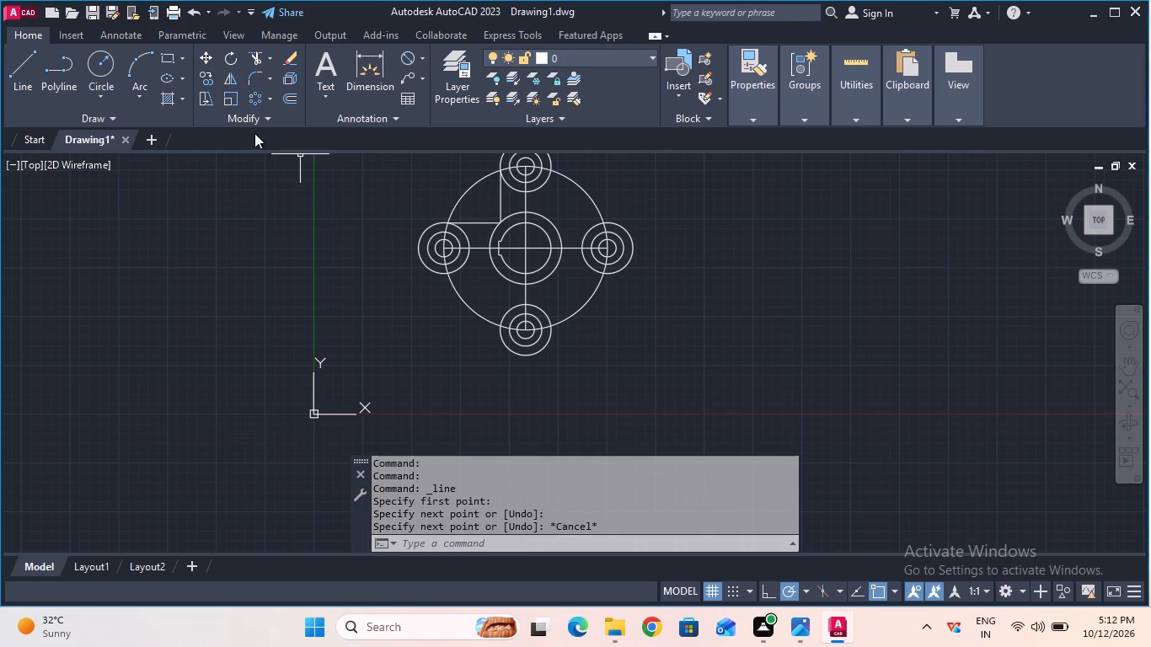
Draw a horizontal line inward from the underside of the left lobe, continuing vertically down to the bottom lobe's left side.
{"action": "left_click", "coordinate": [33, 72]}
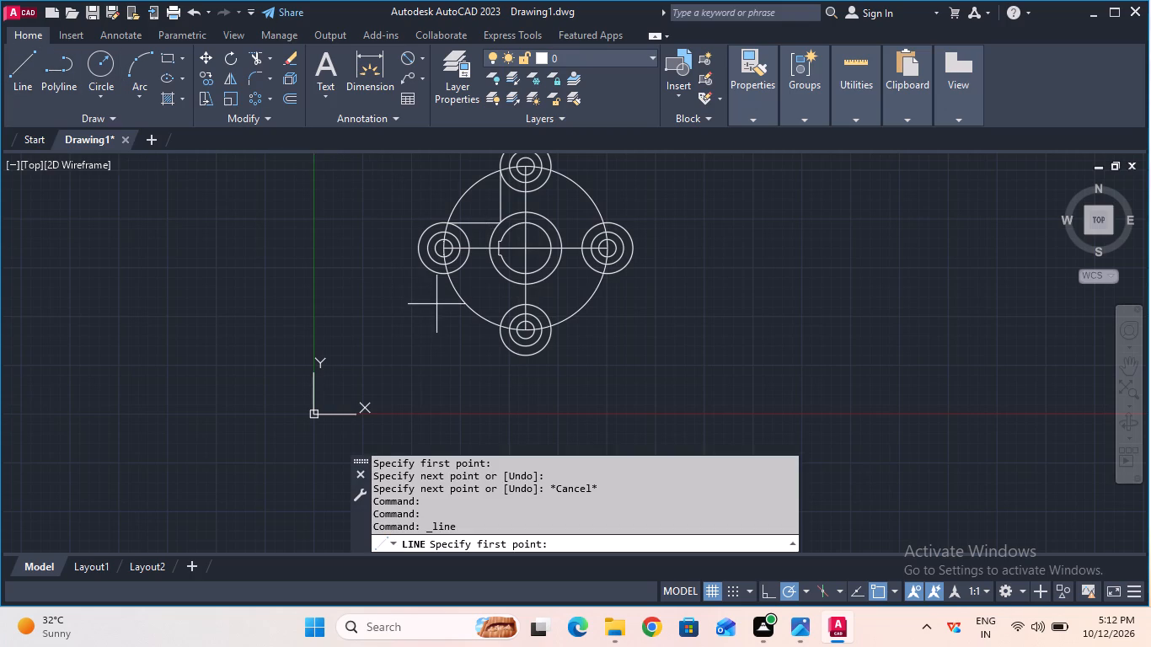
{"action": "left_click", "coordinate": [450, 277]}
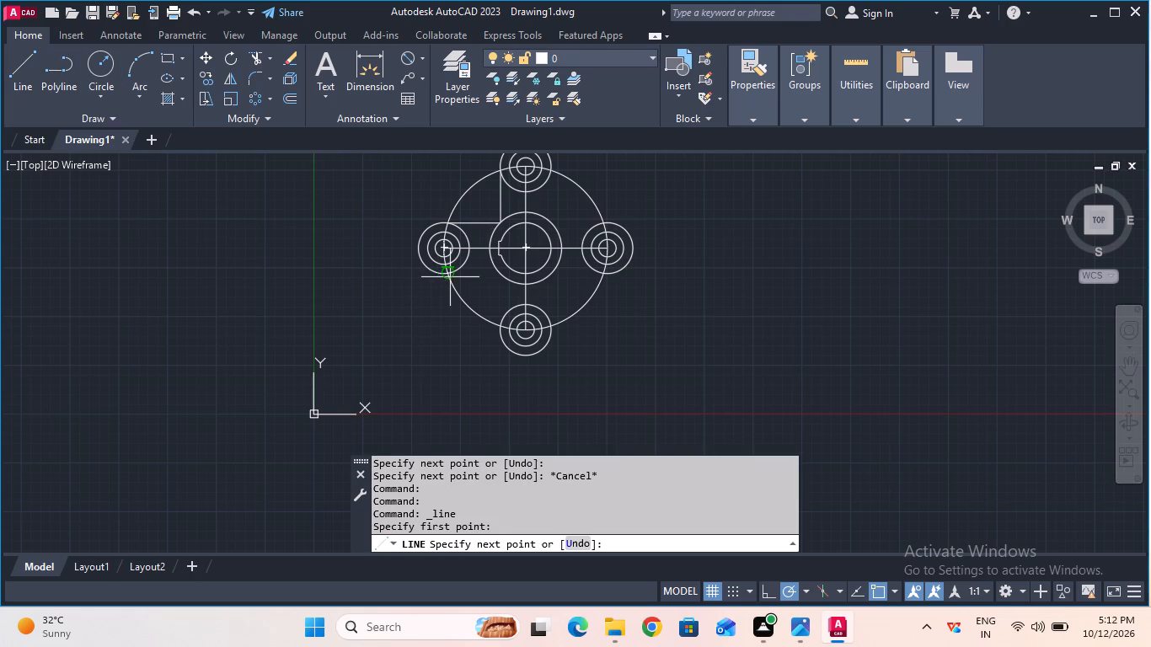
{"action": "left_click", "coordinate": [499, 276]}
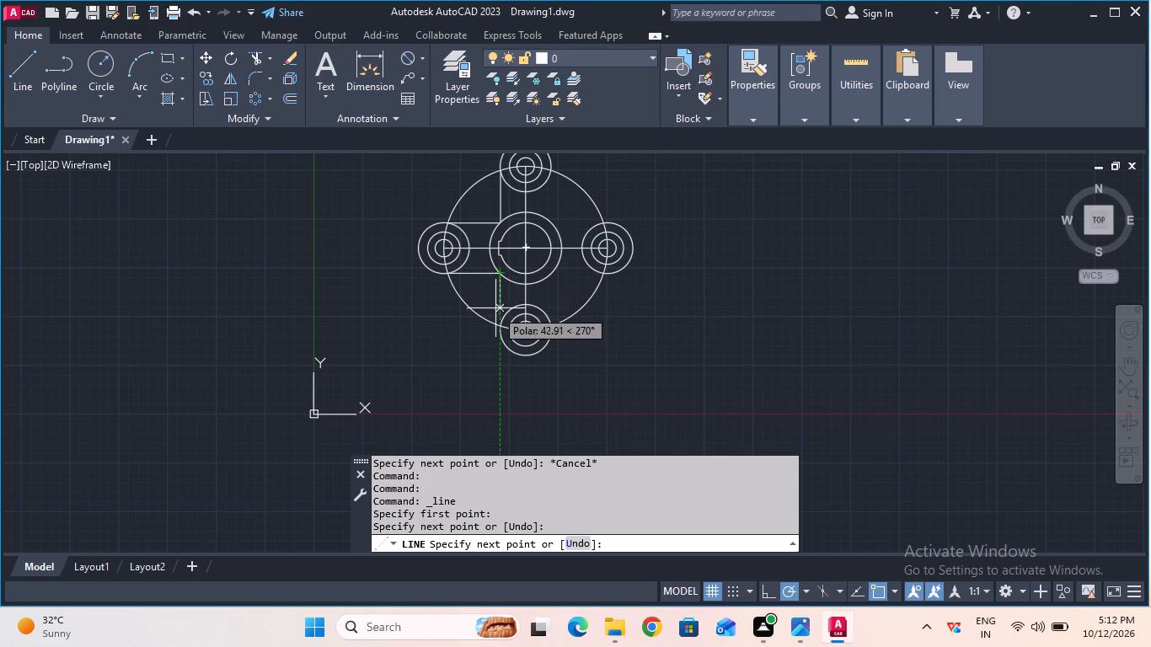
{"action": "left_click", "coordinate": [498, 322]}
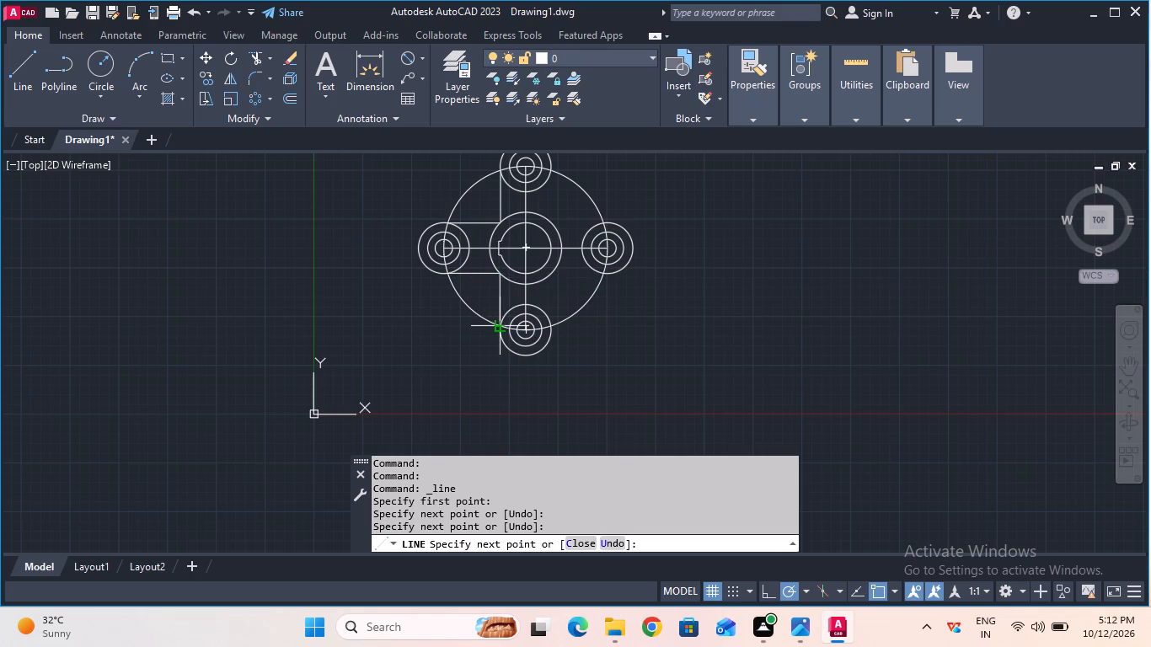
{"action": "key", "text": "Escape"}
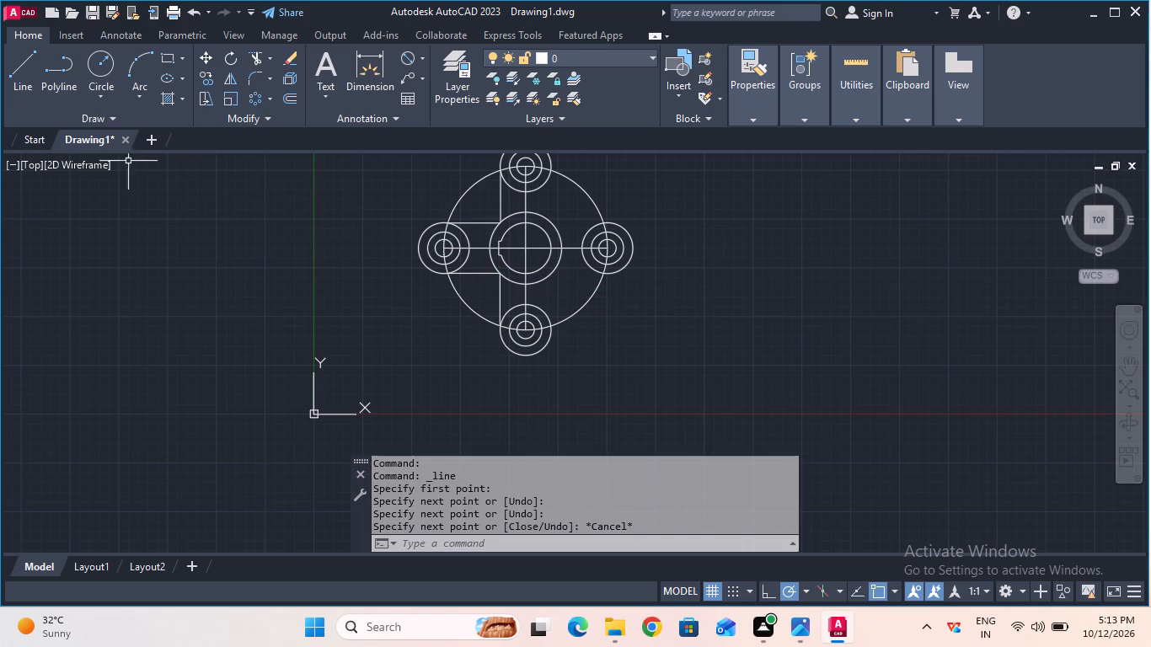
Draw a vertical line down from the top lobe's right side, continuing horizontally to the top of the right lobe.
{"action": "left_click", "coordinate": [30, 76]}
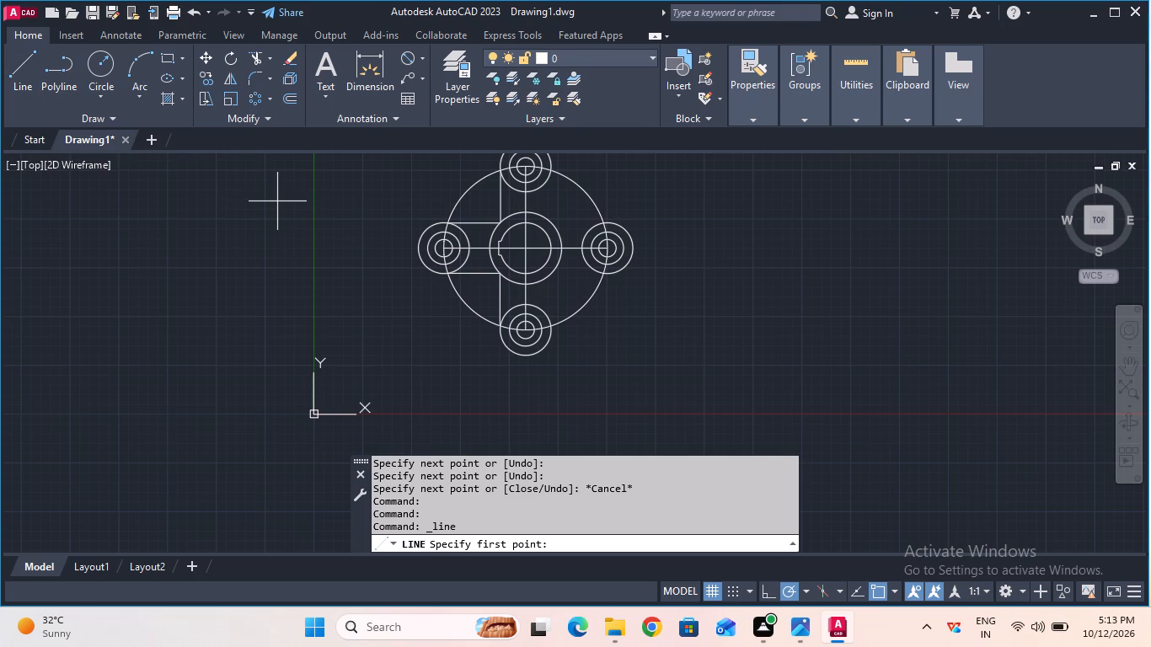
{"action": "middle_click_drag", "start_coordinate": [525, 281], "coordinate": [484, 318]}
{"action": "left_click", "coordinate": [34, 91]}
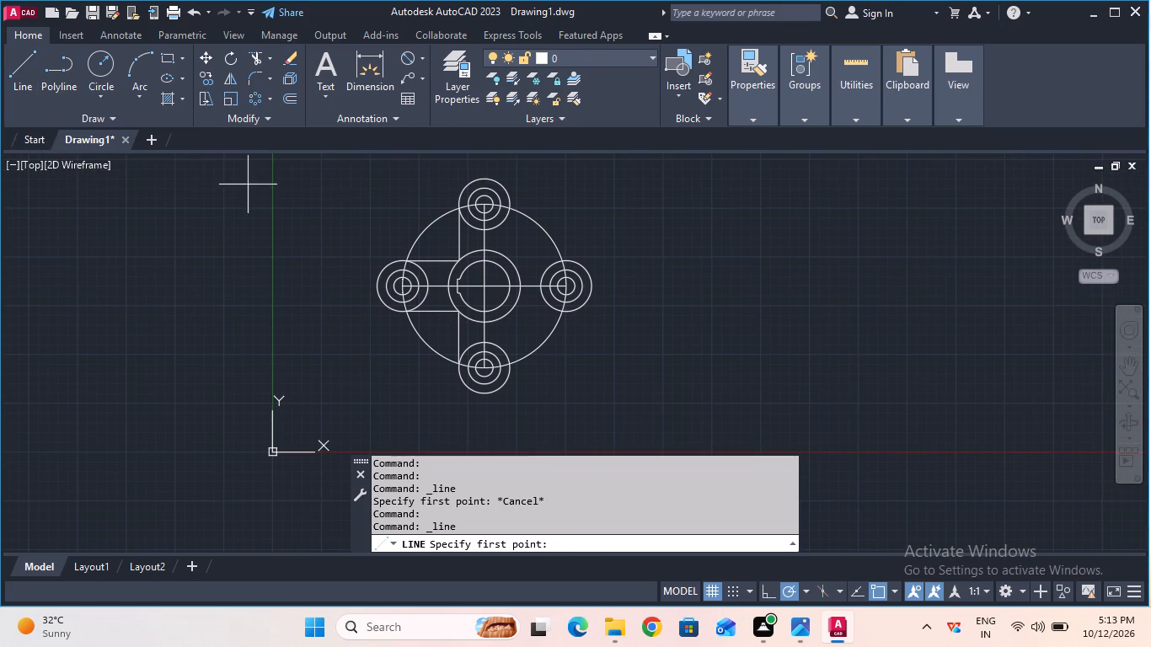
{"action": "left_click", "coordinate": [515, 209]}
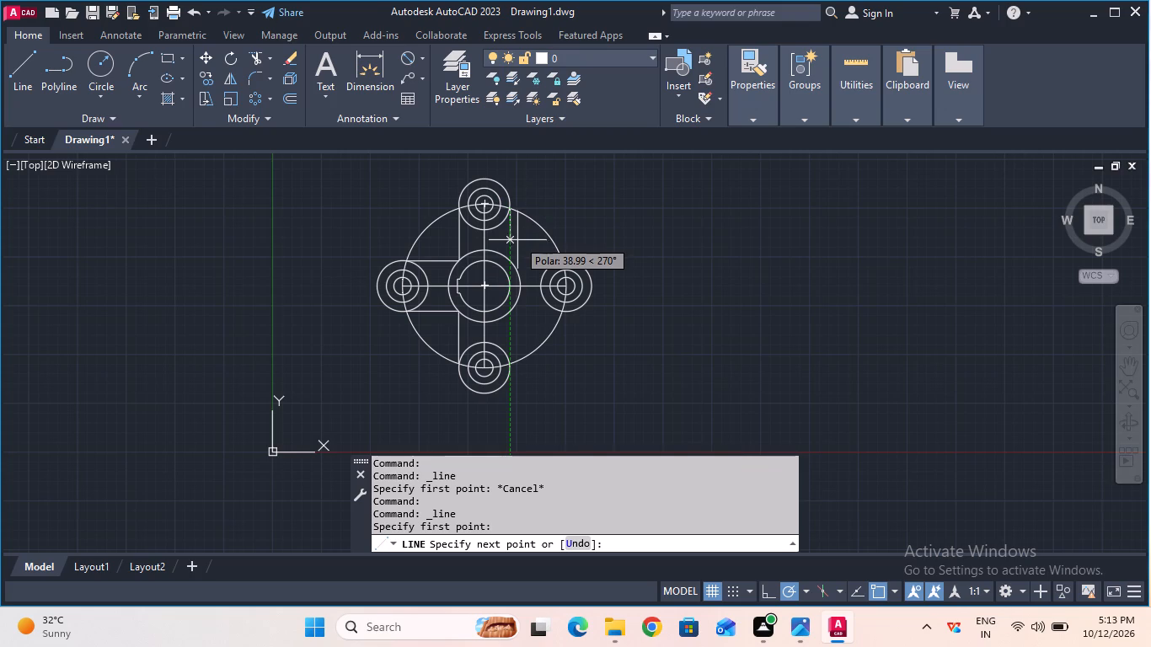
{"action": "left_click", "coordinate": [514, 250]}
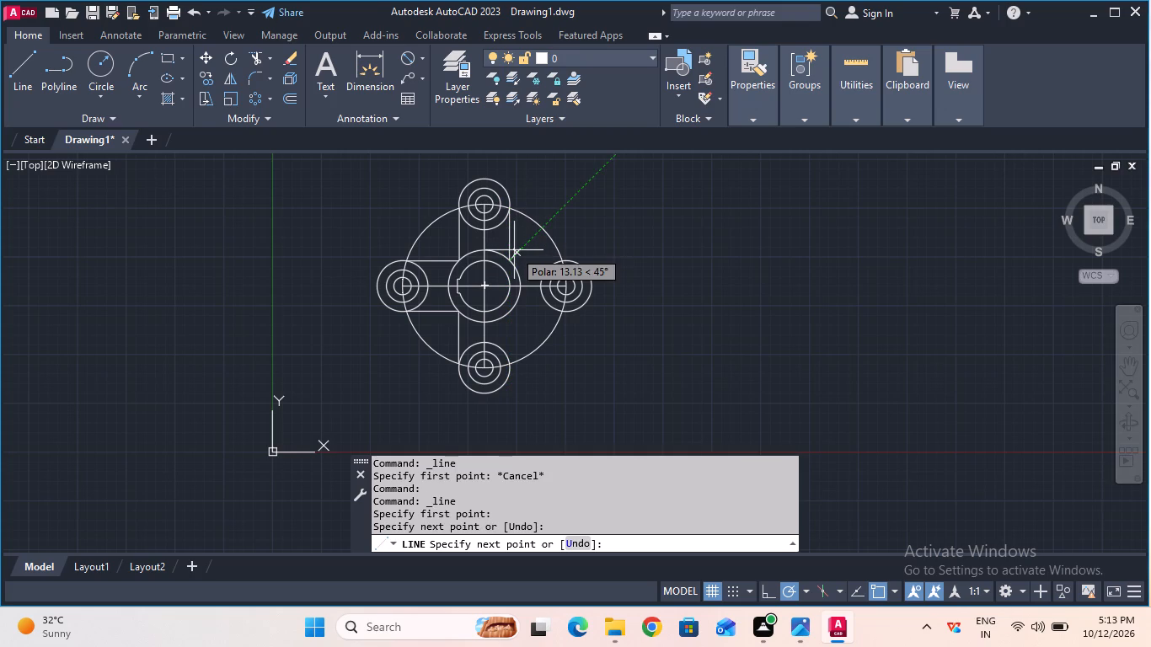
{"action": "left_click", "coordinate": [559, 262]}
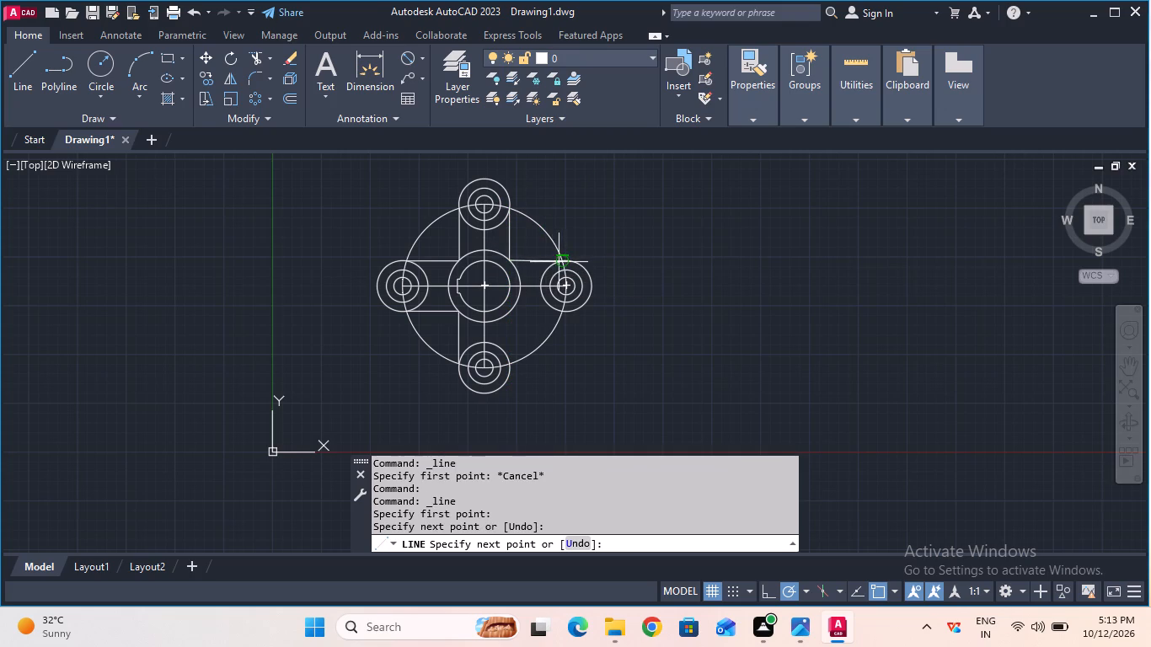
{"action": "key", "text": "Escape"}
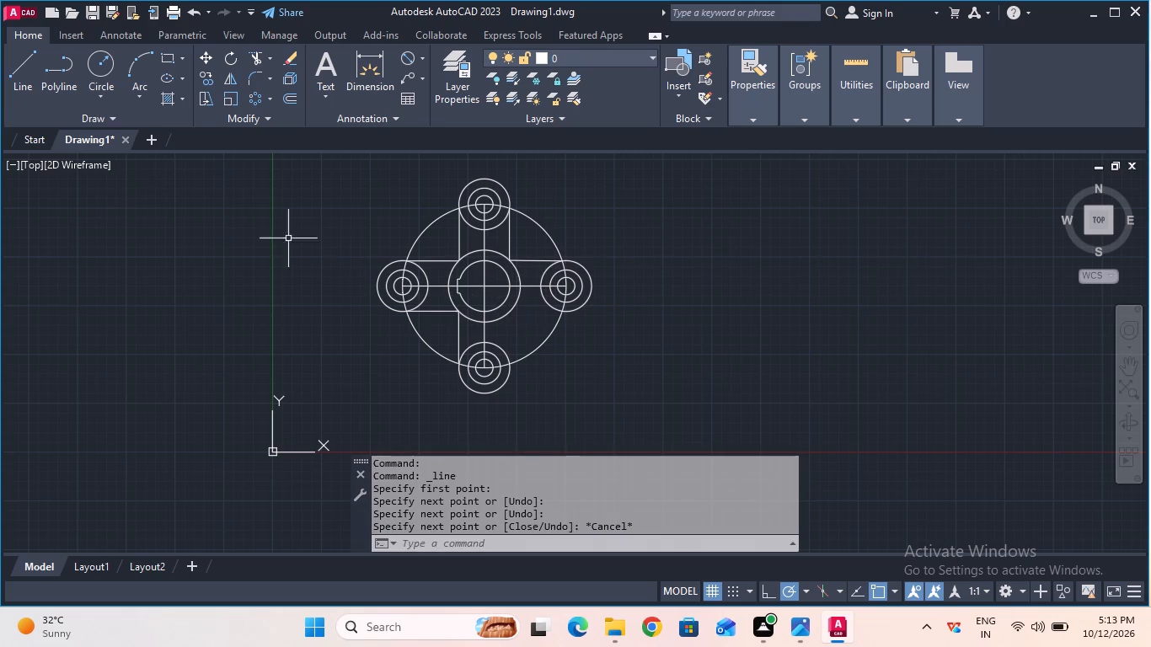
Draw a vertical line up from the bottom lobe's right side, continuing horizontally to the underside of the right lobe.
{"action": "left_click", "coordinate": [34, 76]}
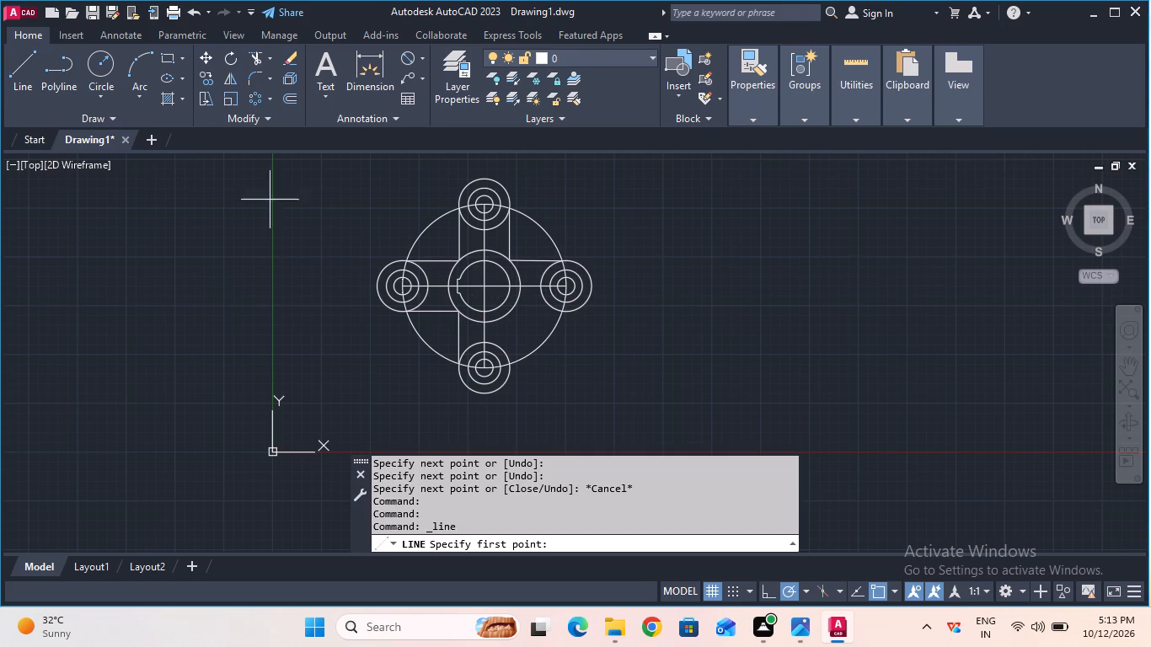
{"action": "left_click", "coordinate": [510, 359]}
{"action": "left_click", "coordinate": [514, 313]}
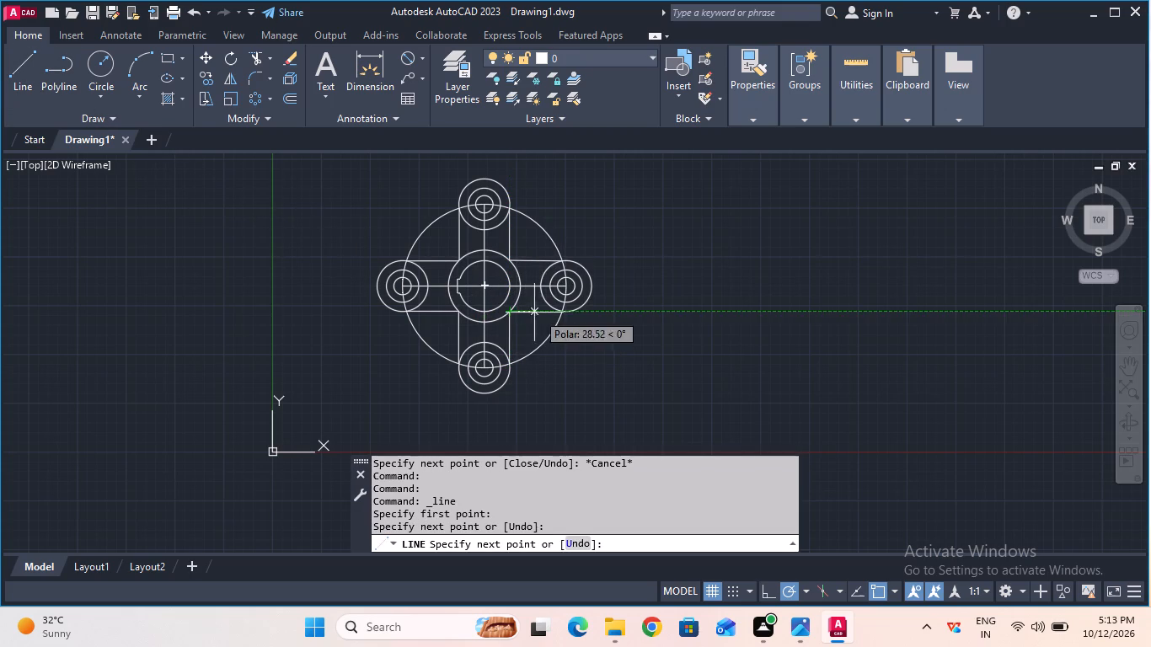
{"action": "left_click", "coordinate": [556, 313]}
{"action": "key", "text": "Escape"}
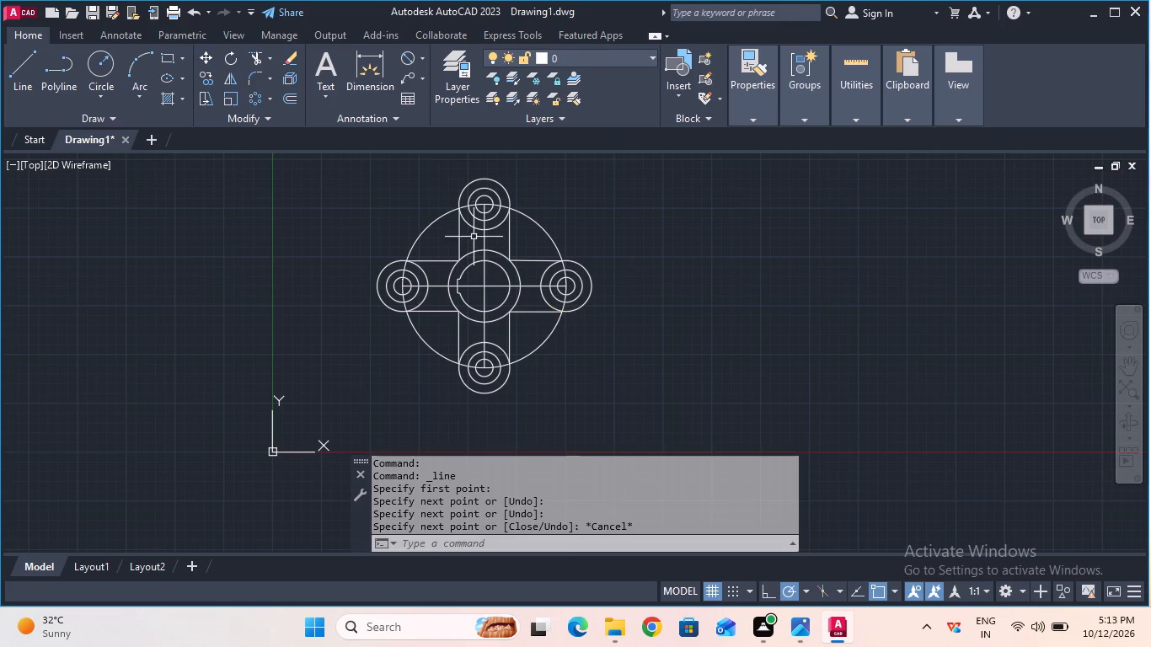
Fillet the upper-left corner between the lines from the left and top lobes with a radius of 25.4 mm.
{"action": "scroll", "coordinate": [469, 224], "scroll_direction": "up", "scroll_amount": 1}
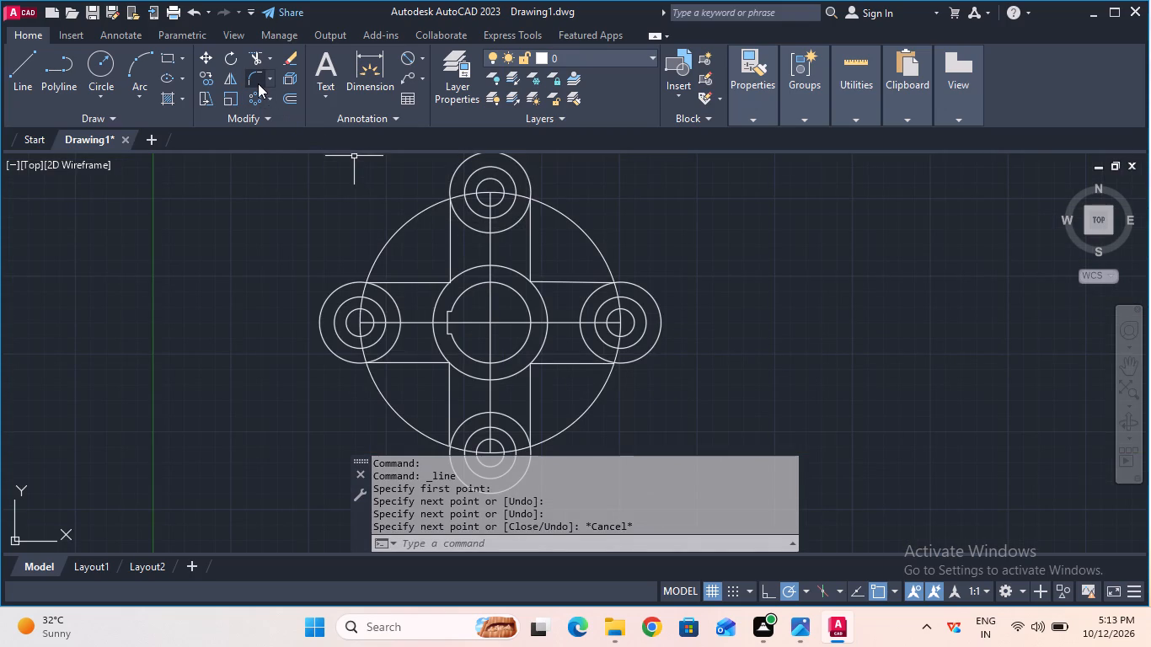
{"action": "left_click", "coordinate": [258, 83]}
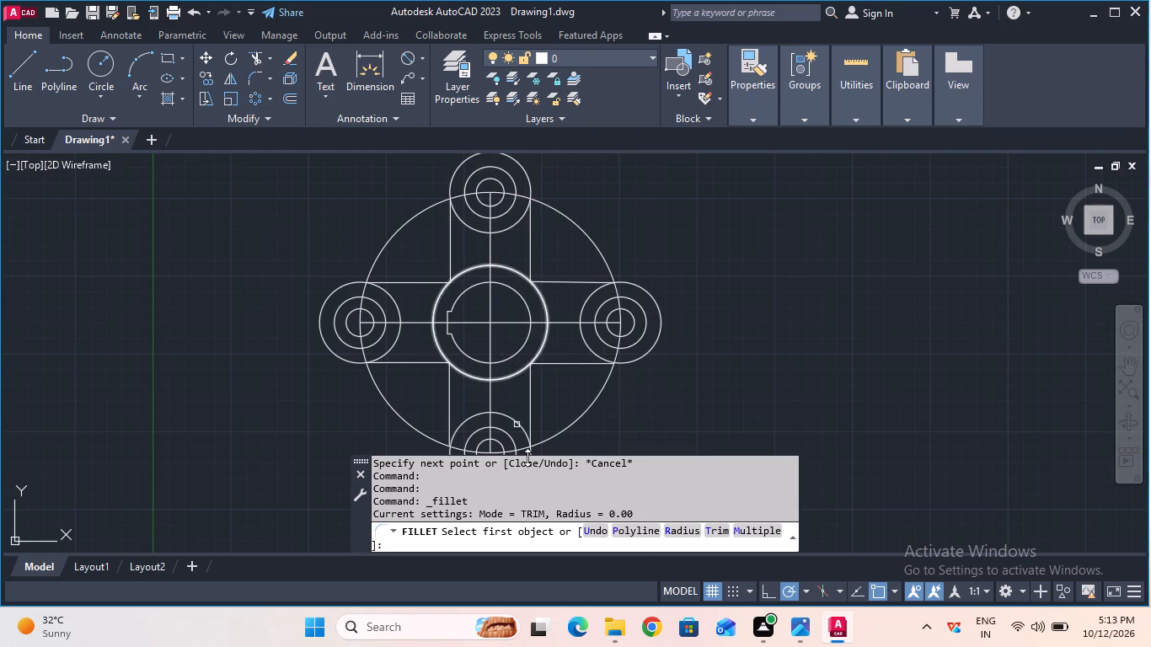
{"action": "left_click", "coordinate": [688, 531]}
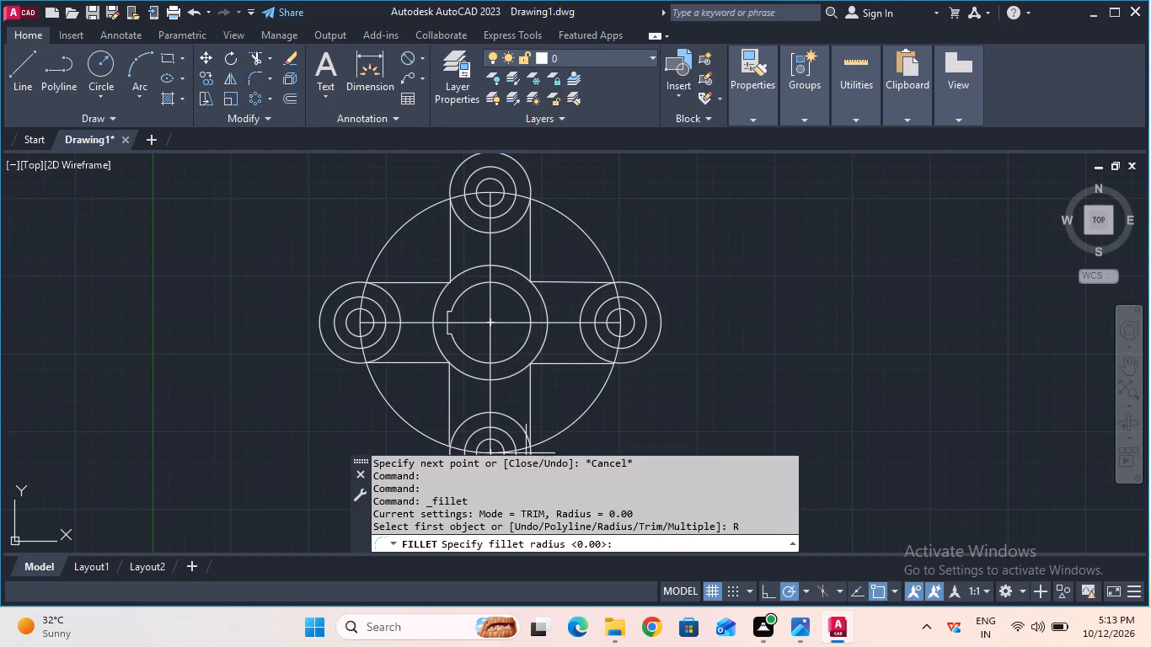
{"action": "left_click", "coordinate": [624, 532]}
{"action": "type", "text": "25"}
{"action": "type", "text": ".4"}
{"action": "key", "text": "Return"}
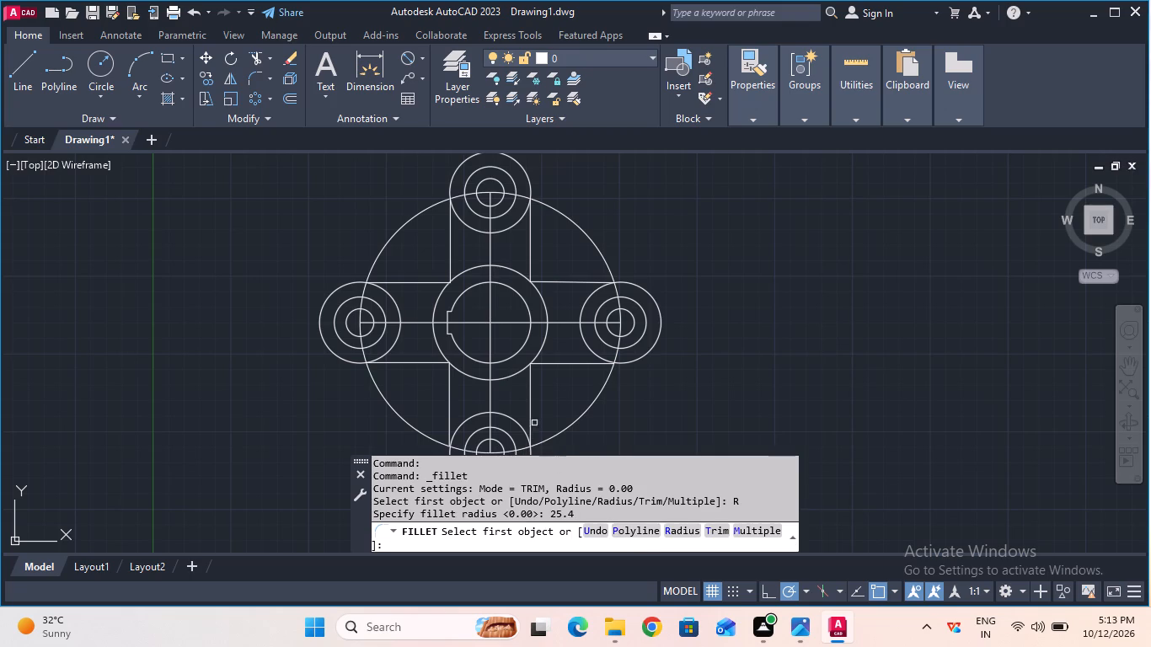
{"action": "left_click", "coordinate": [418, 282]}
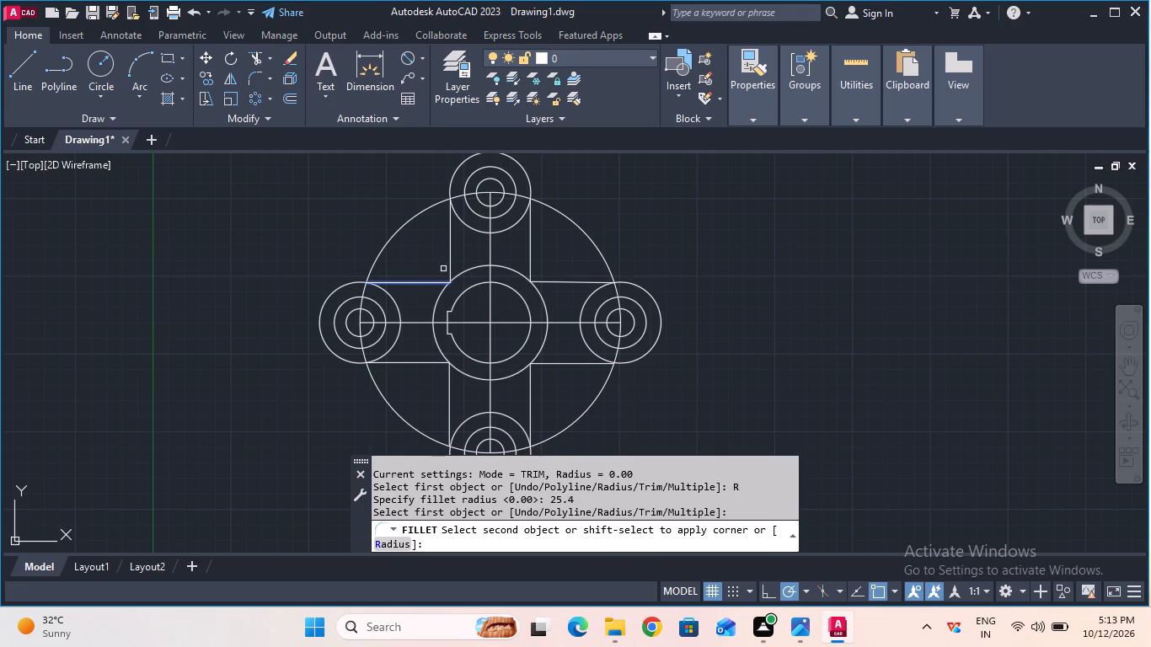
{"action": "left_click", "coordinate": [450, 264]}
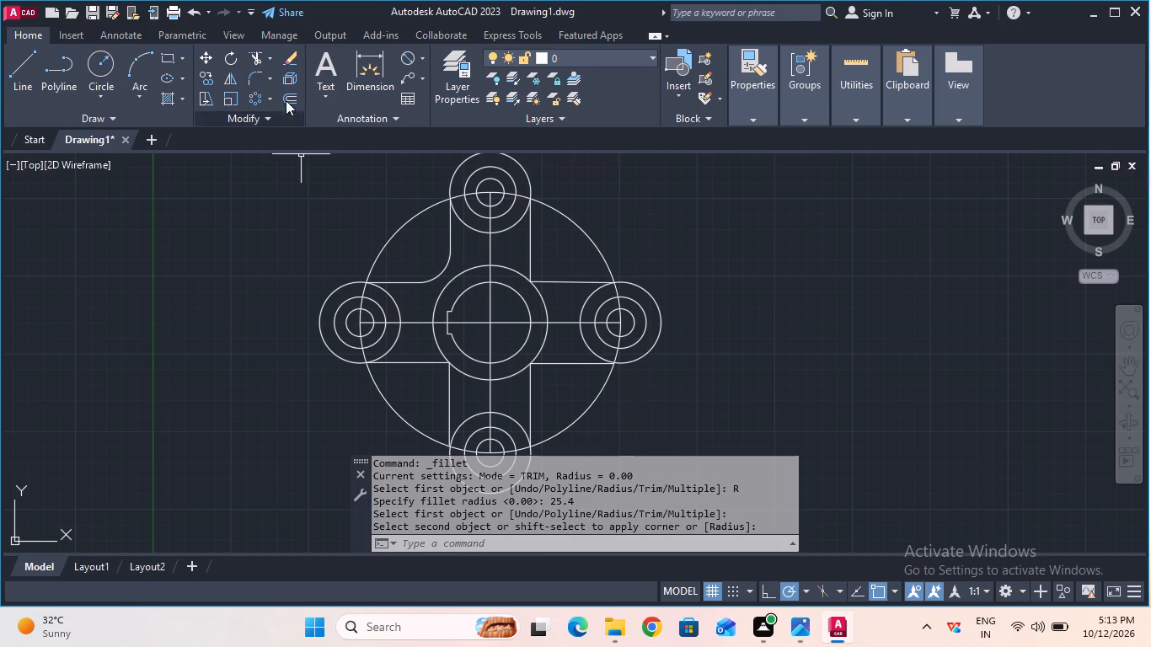
Trim away the upper-left fillet arc and all the straight horizontal and vertical outline lines connecting the four lobes.
{"action": "left_click", "coordinate": [249, 56]}
{"action": "left_click_drag", "start_coordinate": [426, 243], "coordinate": [457, 243]}
{"action": "left_click", "coordinate": [450, 257]}
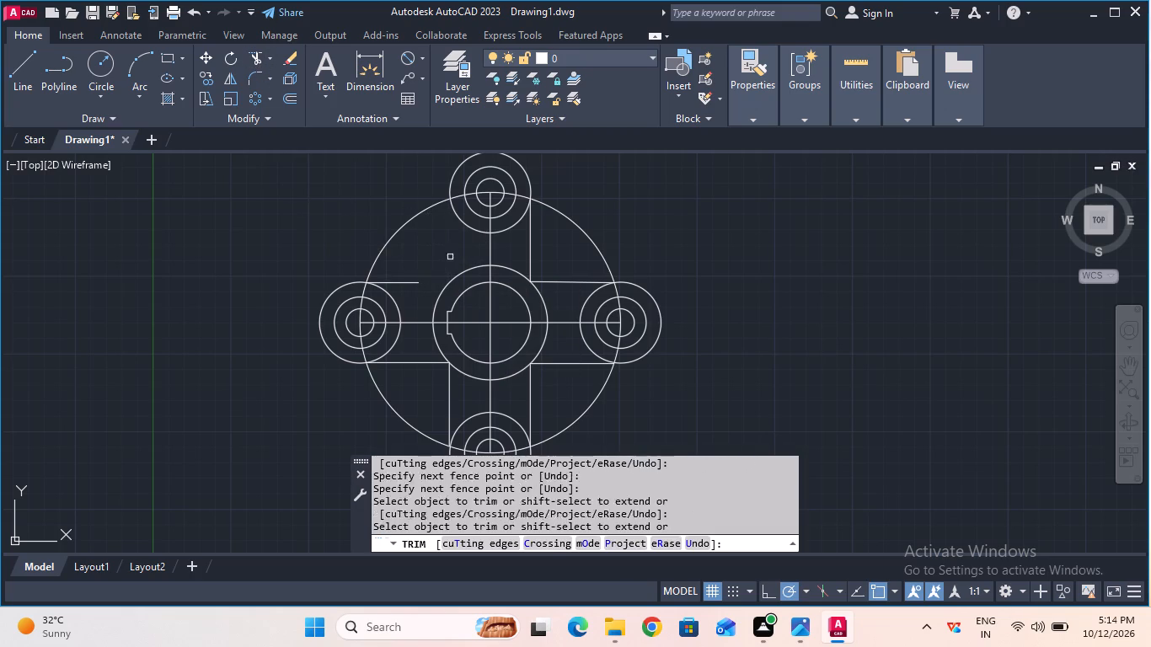
{"action": "left_click", "coordinate": [414, 280]}
{"action": "left_click", "coordinate": [407, 285]}
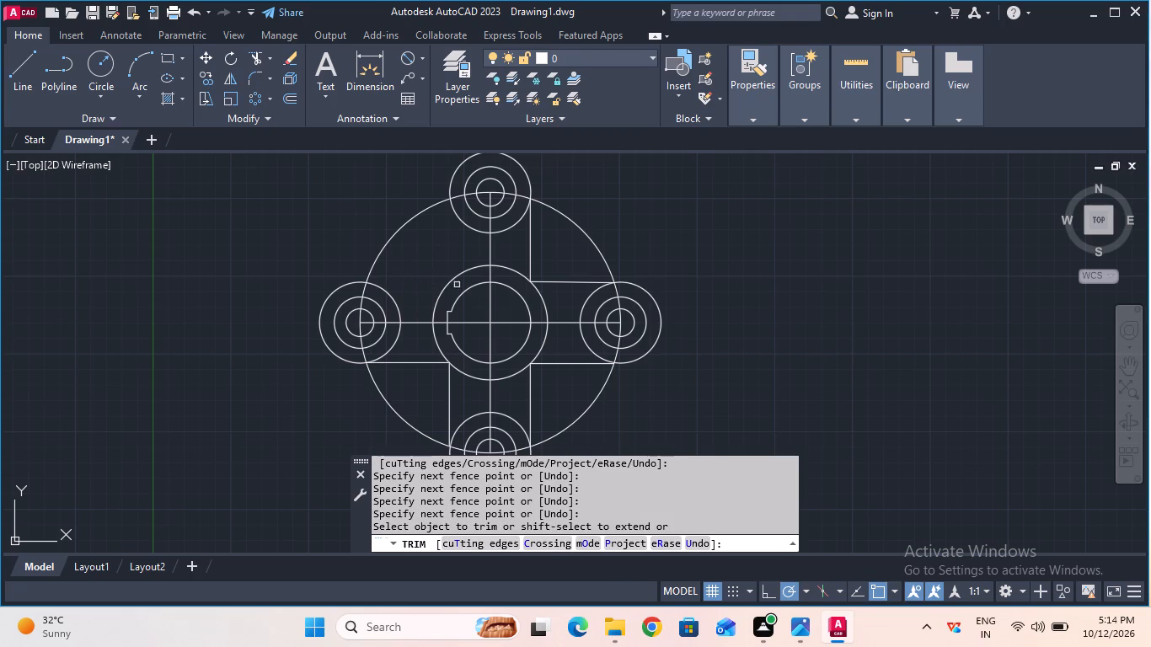
{"action": "left_click", "coordinate": [532, 250]}
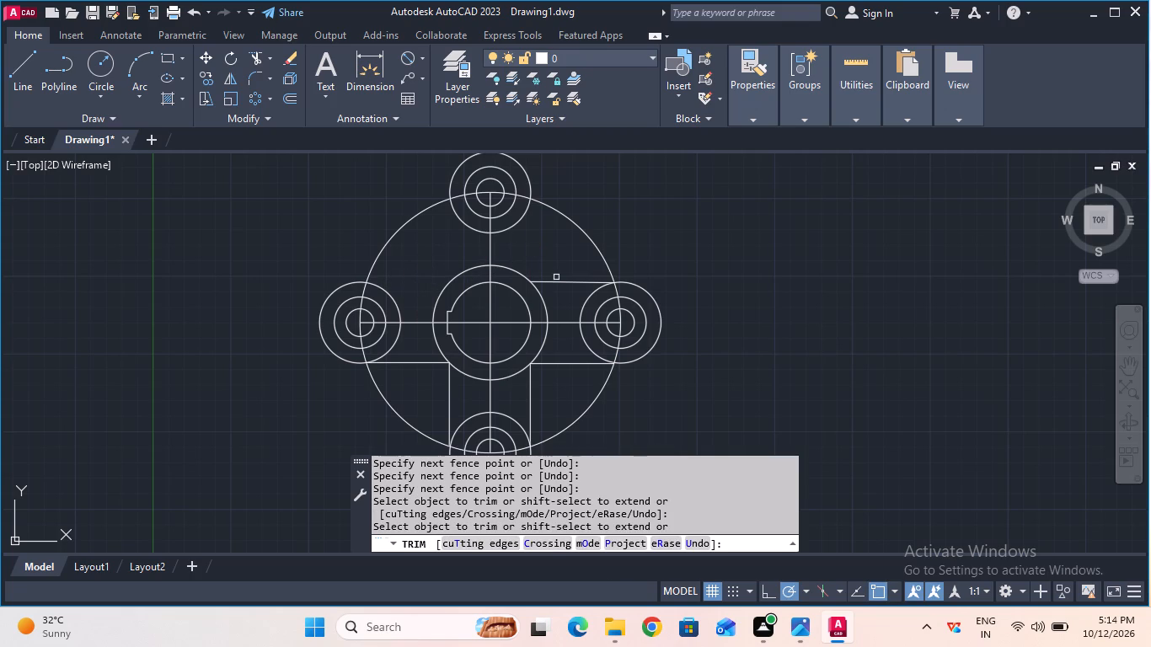
{"action": "left_click", "coordinate": [558, 282]}
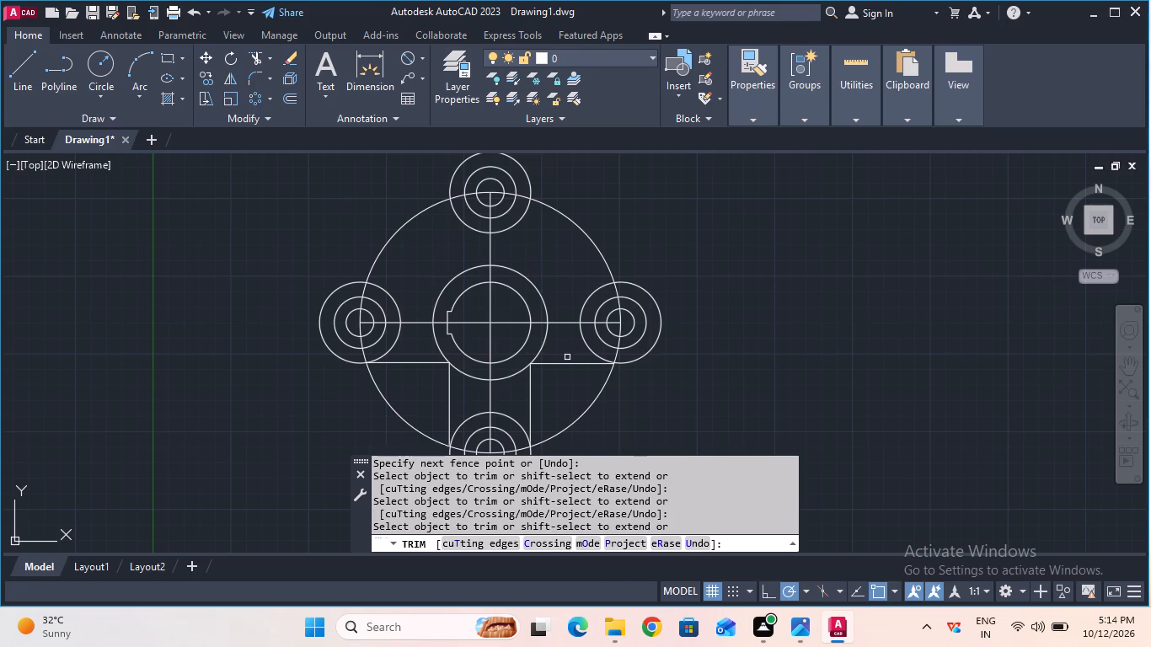
{"action": "left_click", "coordinate": [565, 366]}
{"action": "left_click", "coordinate": [565, 357]}
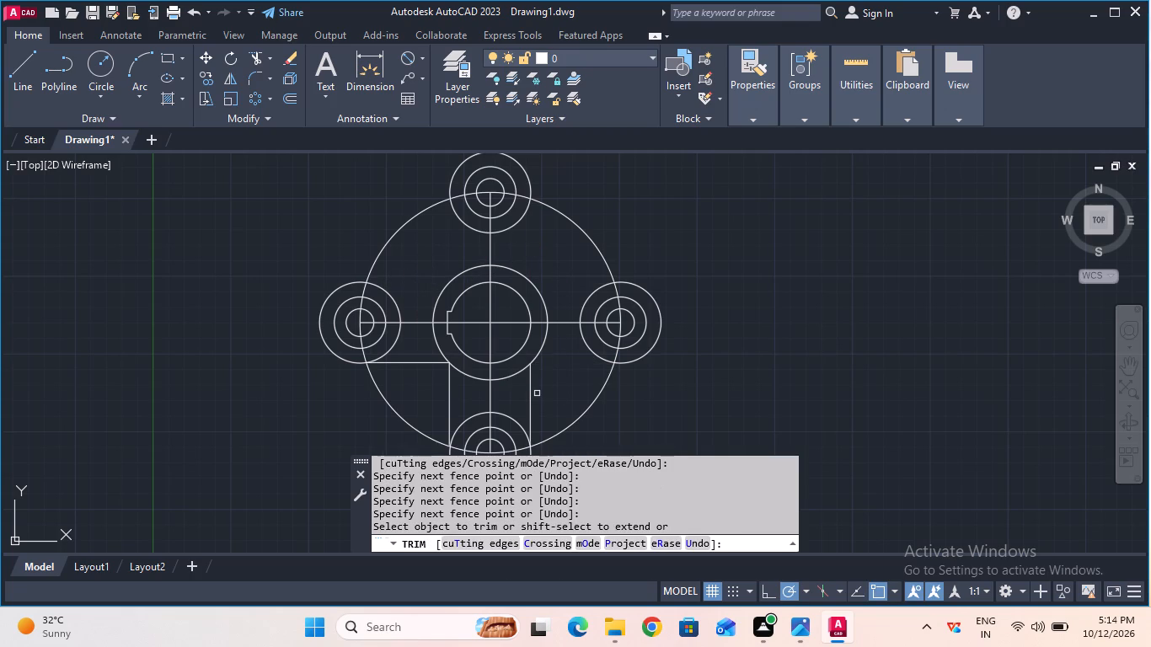
{"action": "left_click", "coordinate": [533, 396]}
{"action": "left_click", "coordinate": [533, 396]}
{"action": "left_click", "coordinate": [530, 398]}
{"action": "left_click_drag", "start_coordinate": [443, 392], "coordinate": [452, 387]}
{"action": "left_click_drag", "start_coordinate": [415, 382], "coordinate": [415, 349]}
{"action": "key", "text": "Escape"}
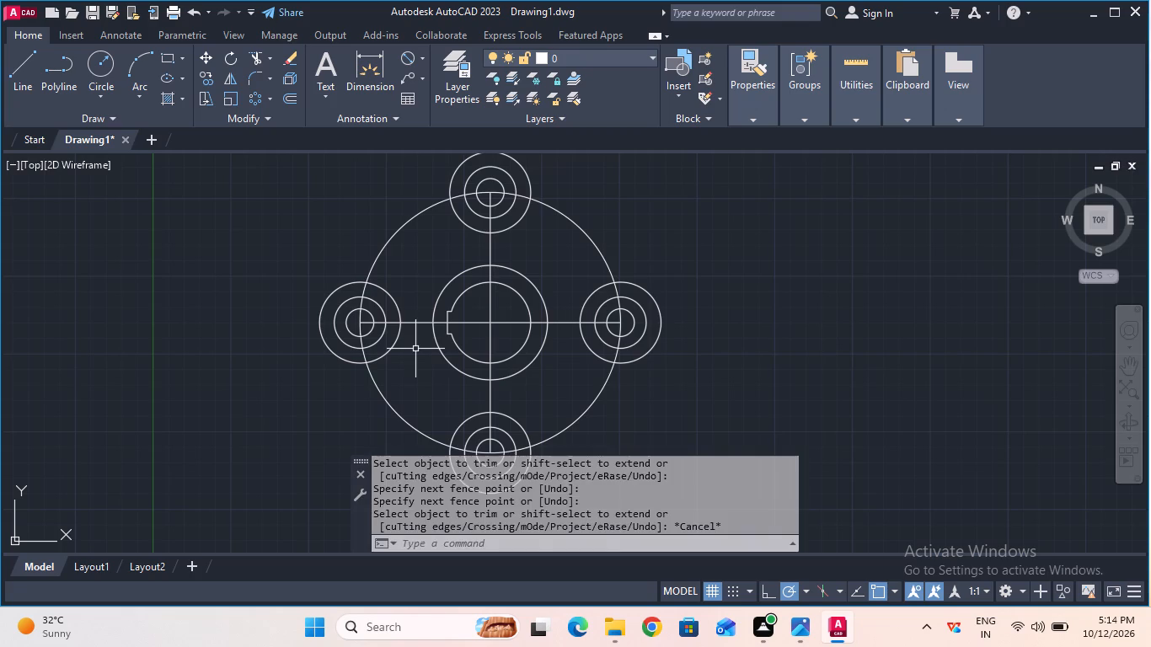
Draw a line tangent to the top lobe's left side and tangent to the left side of the hub's outer circle.
{"action": "key", "text": "l"}
{"action": "key", "text": "Return"}
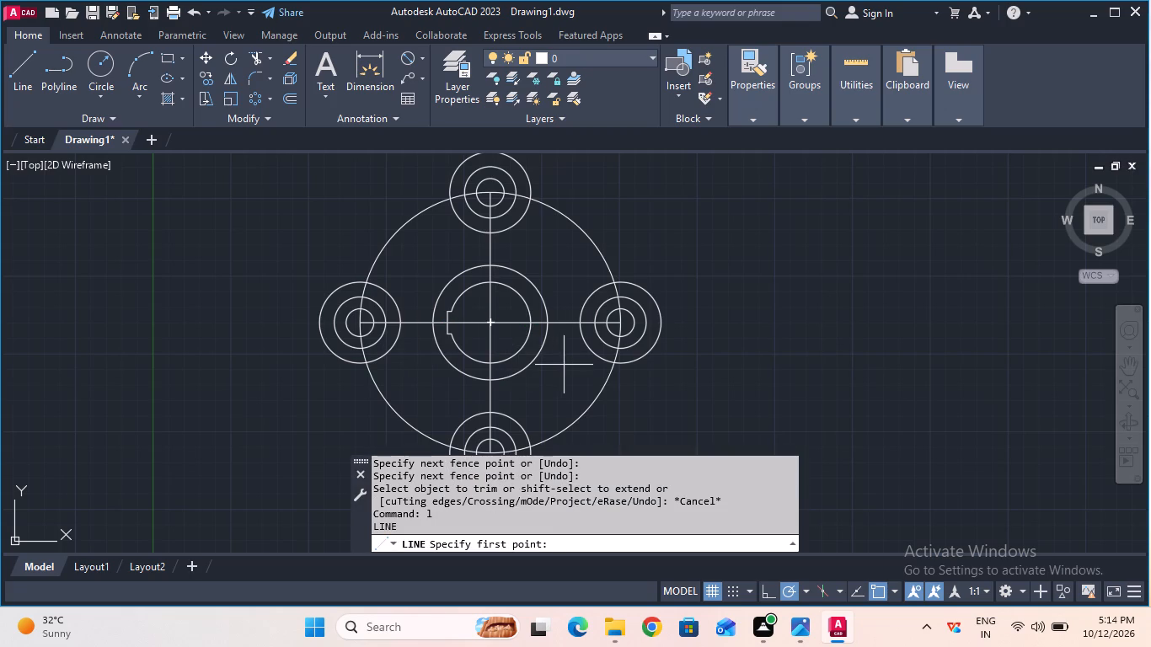
{"action": "type", "text": "tan"}
{"action": "key", "text": "Return"}
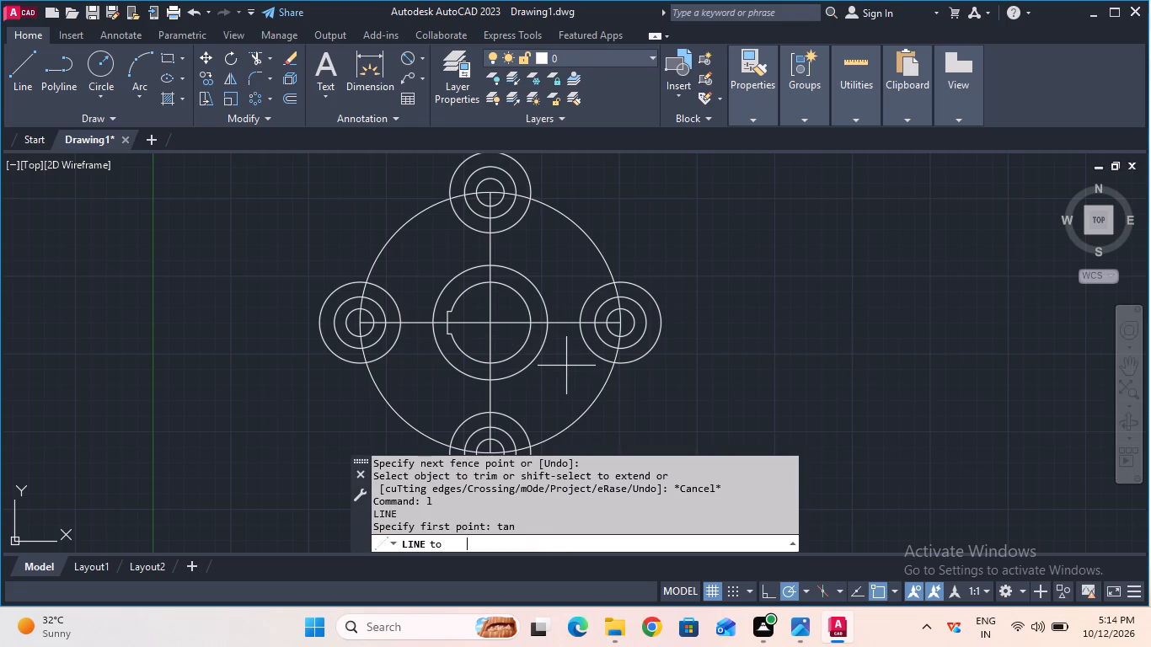
{"action": "left_click", "coordinate": [450, 190]}
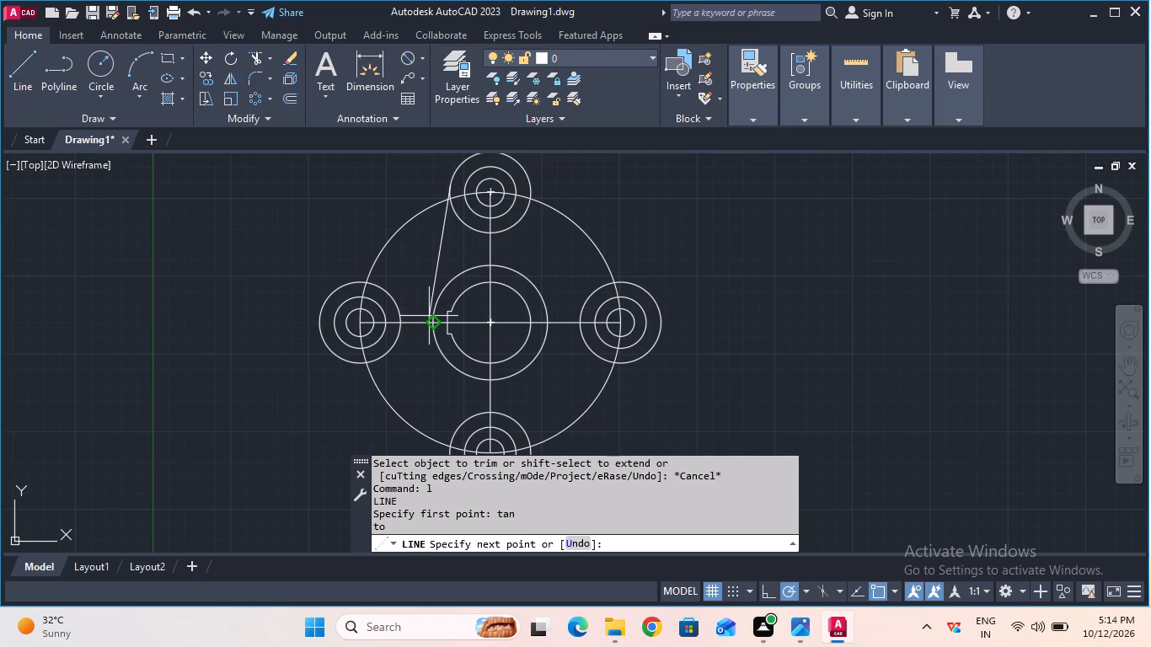
{"action": "type", "text": "tan"}
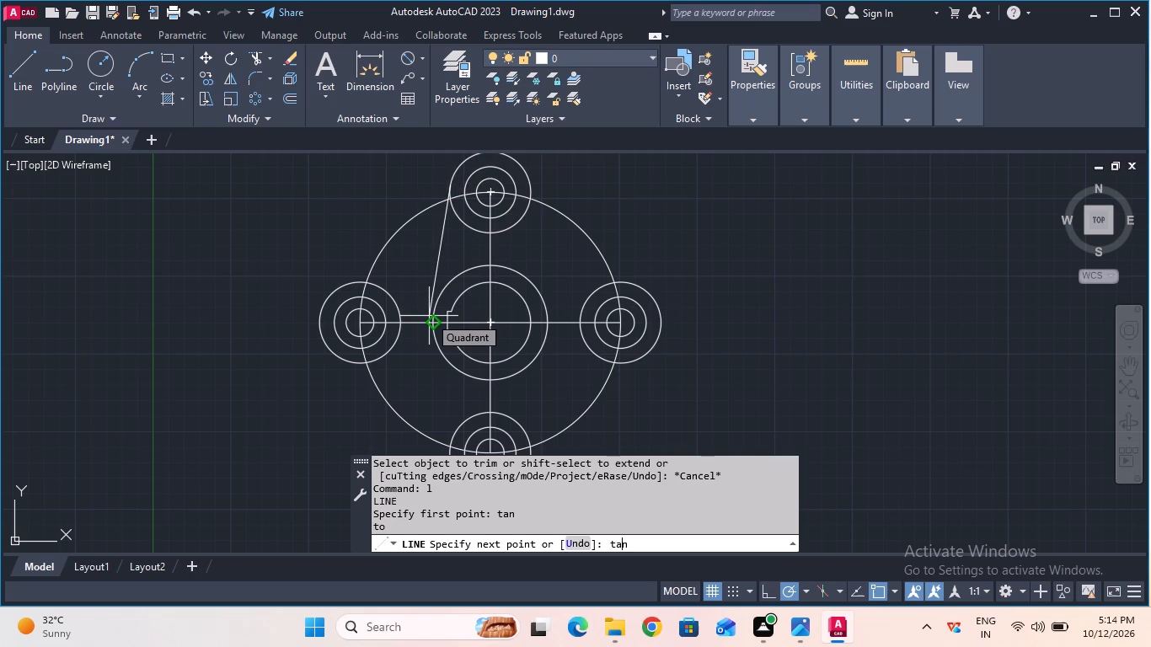
{"action": "key", "text": "Return"}
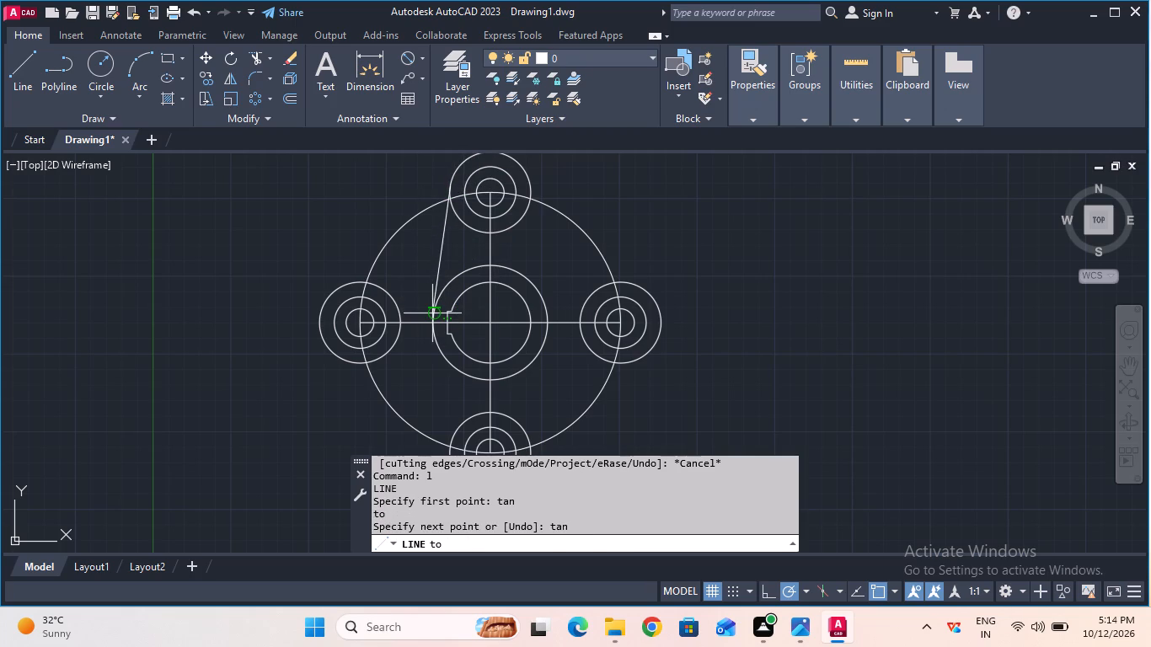
{"action": "left_click", "coordinate": [432, 313]}
{"action": "key", "text": "Escape"}
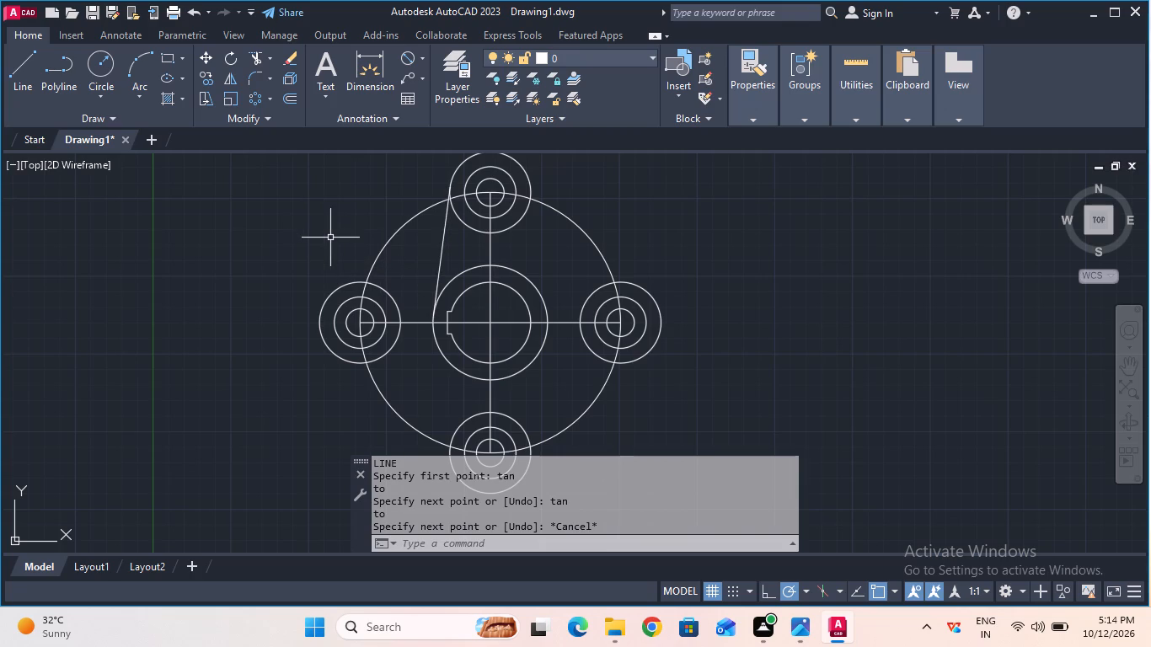
Draw a line tangent to the left lobe's upper side and tangent to the top of the hub's outer circle.
{"action": "key", "text": "l"}
{"action": "key", "text": "Return"}
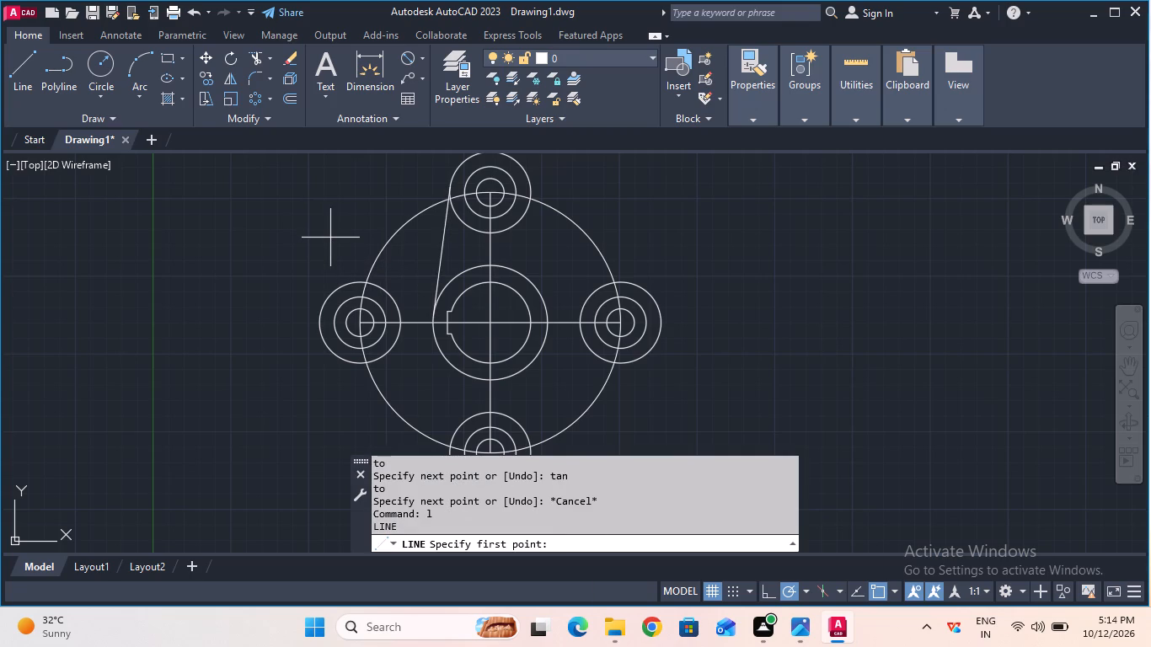
{"action": "type", "text": "tan"}
{"action": "key", "text": "Return"}
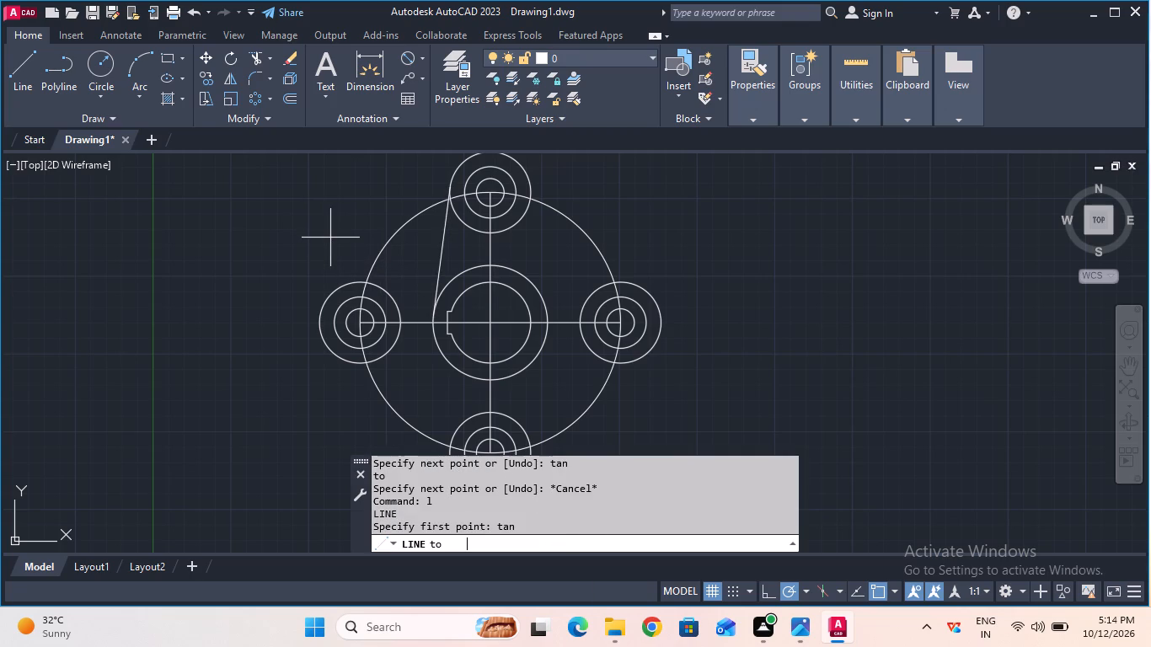
{"action": "left_click", "coordinate": [360, 280]}
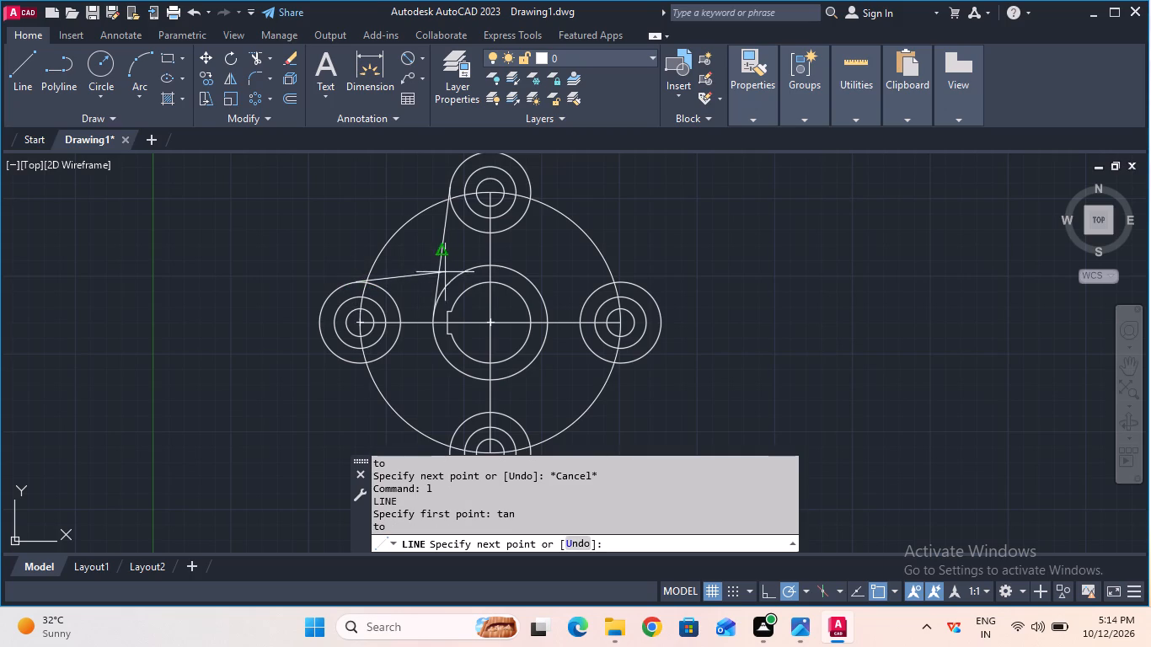
{"action": "key", "text": "t"}
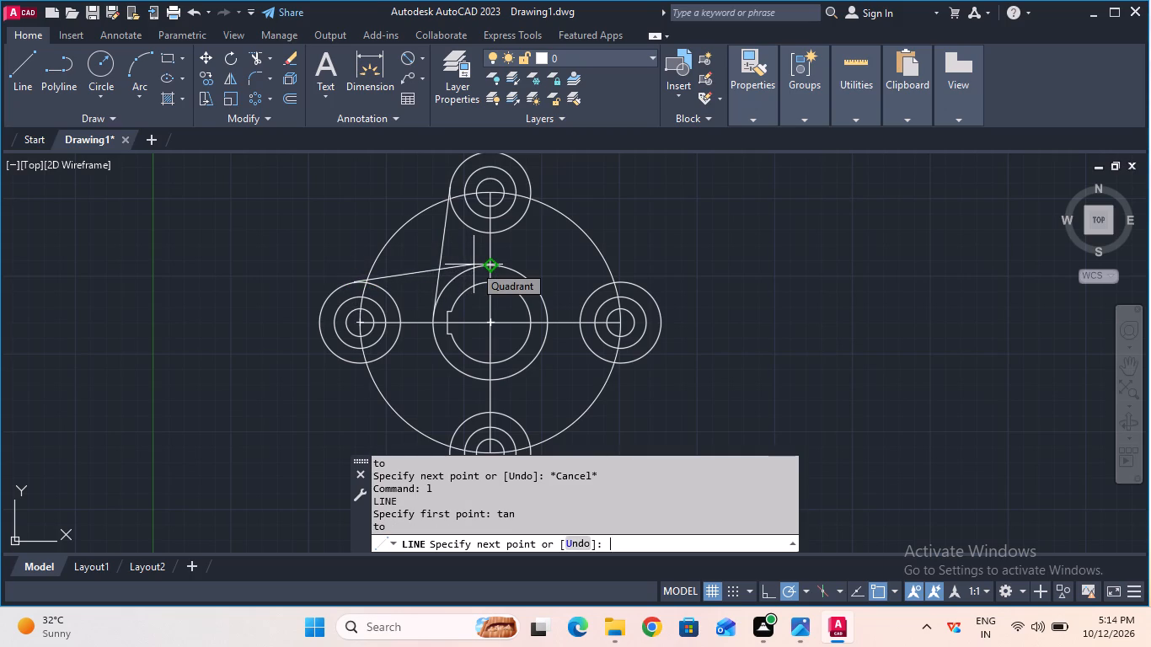
{"action": "type", "text": "an"}
{"action": "key", "text": "Return"}
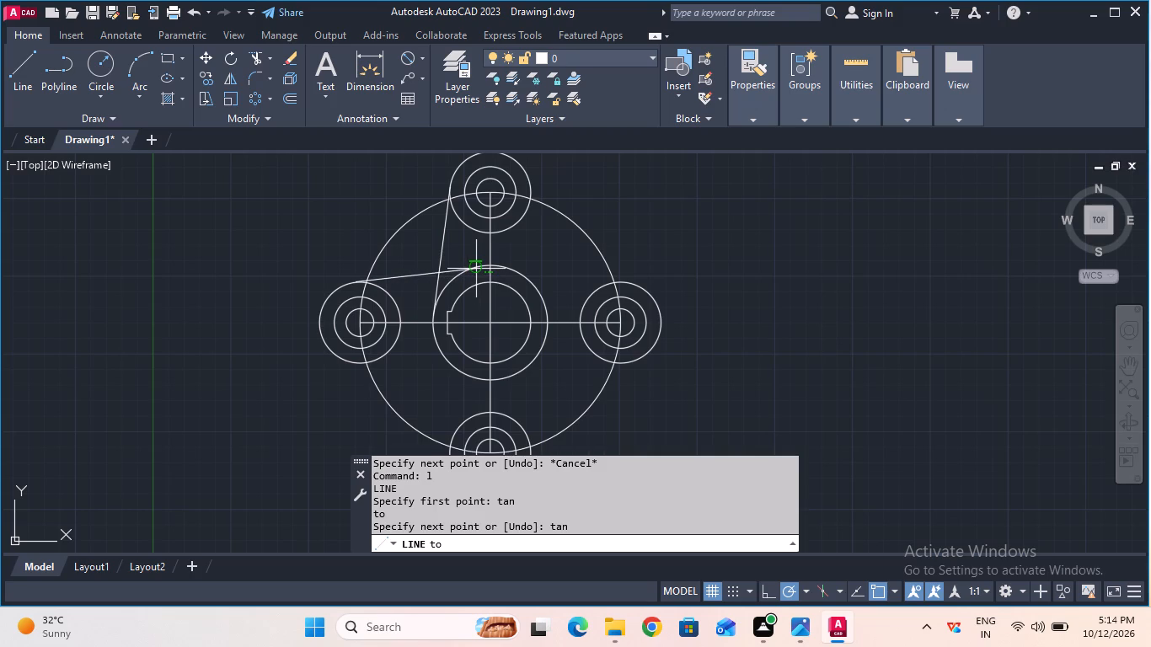
{"action": "left_click", "coordinate": [476, 267]}
{"action": "key", "text": "Escape"}
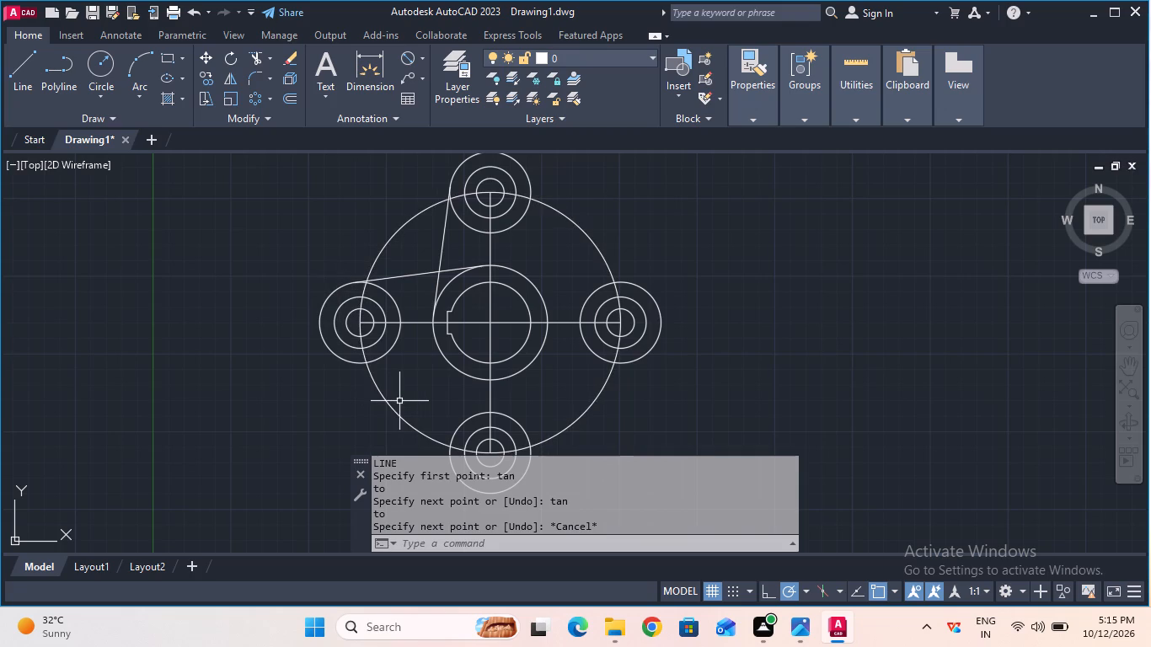
Draw a line tangent to the left lobe's lower side and tangent to the bottom of the hub's outer circle.
{"action": "key", "text": "l"}
{"action": "key", "text": "Return"}
{"action": "type", "text": "tan"}
{"action": "key", "text": "Return"}
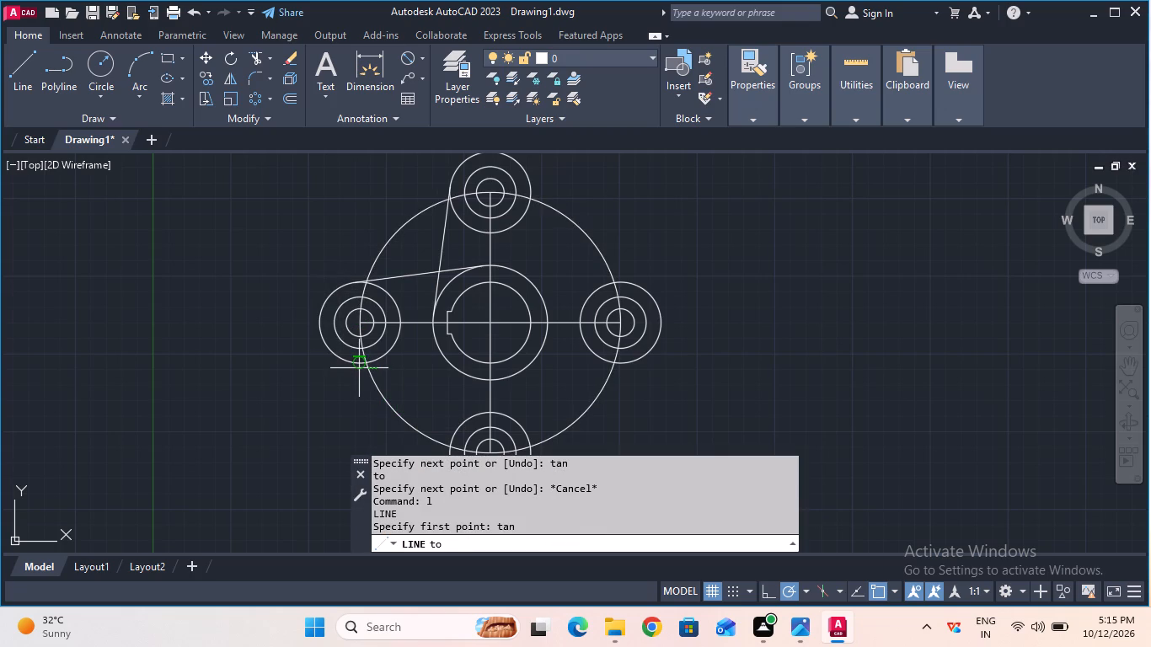
{"action": "left_click", "coordinate": [356, 364]}
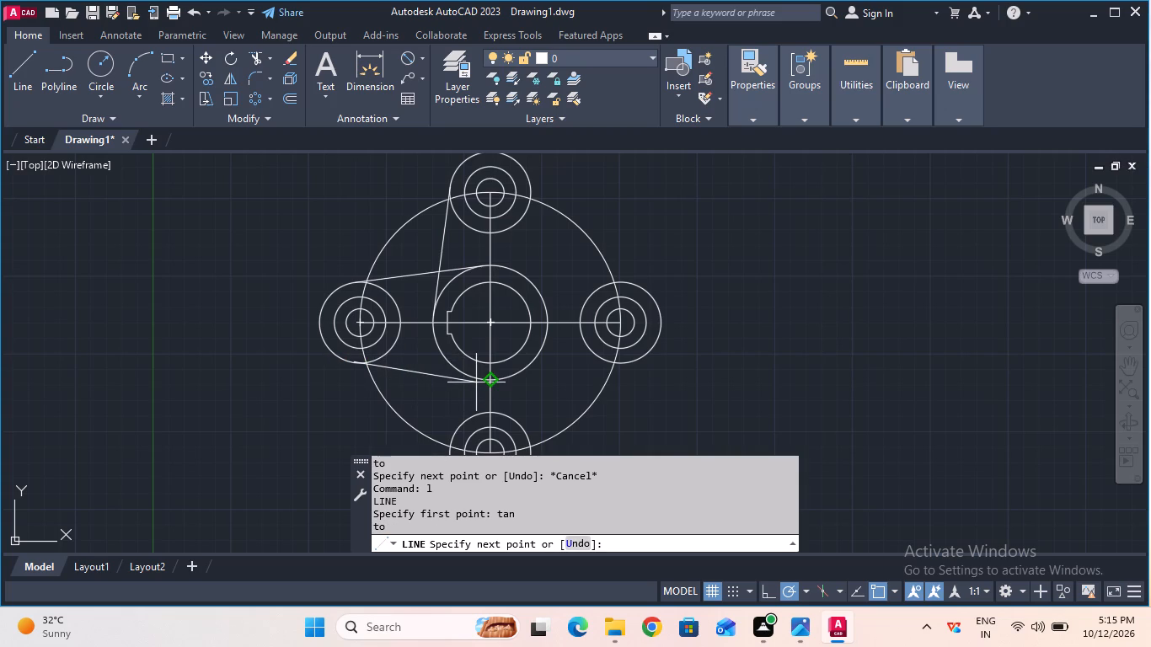
{"action": "type", "text": "ta"}
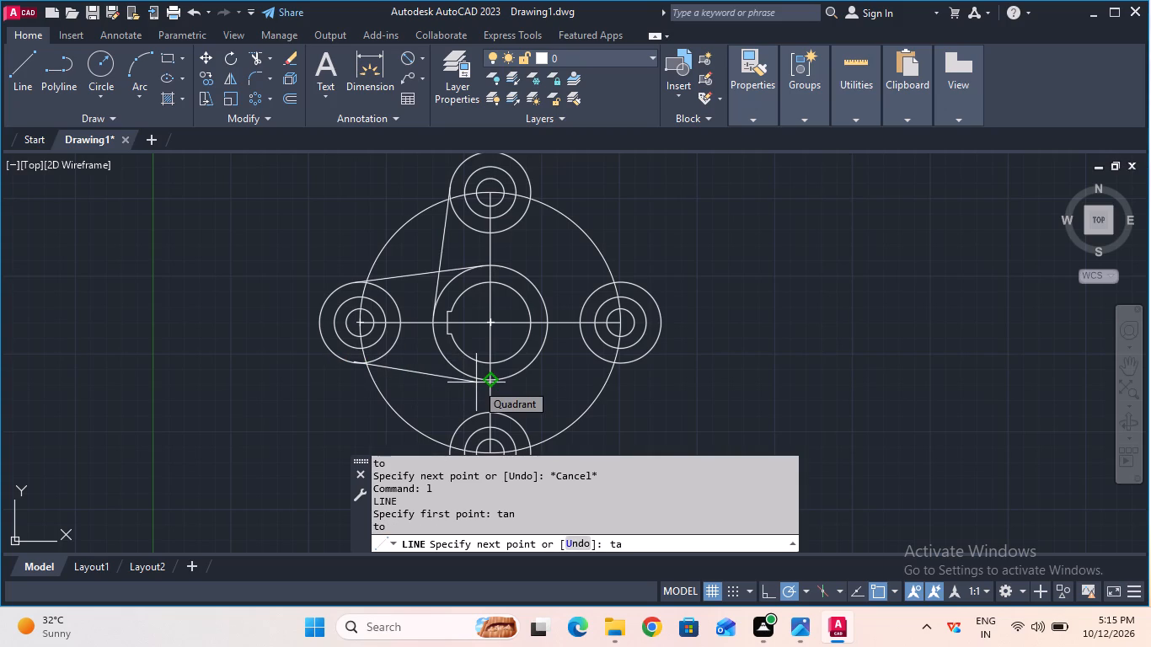
{"action": "key", "text": "m"}
{"action": "key", "text": "BackSpace"}
{"action": "key", "text": "n"}
{"action": "key", "text": "Return"}
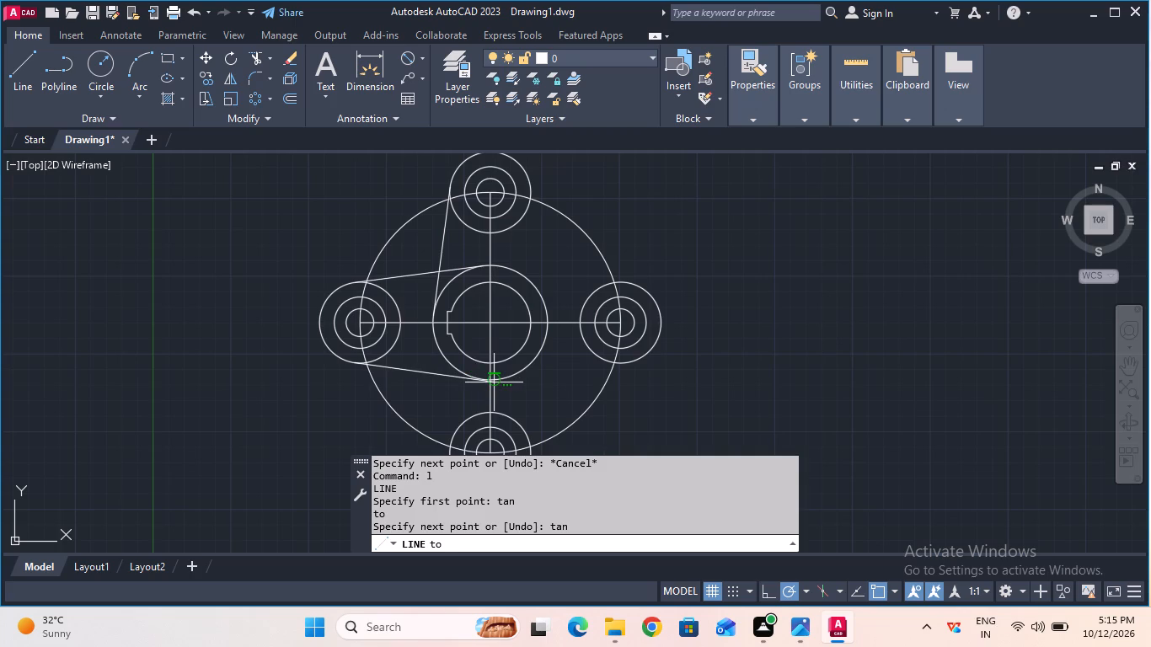
{"action": "left_click", "coordinate": [494, 383]}
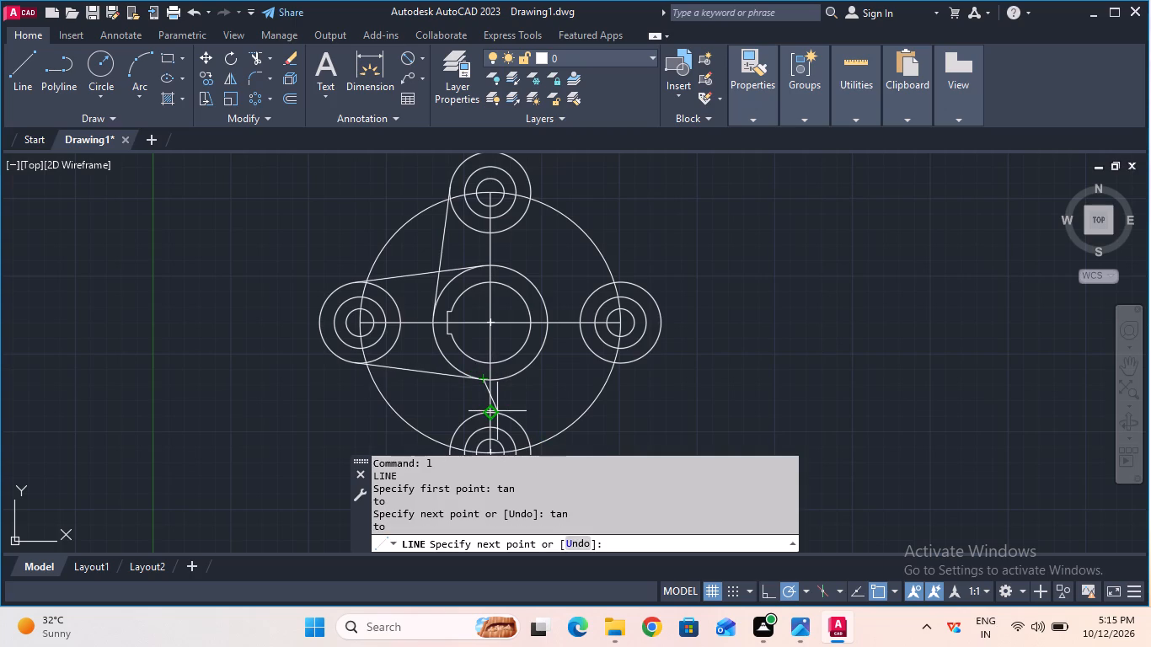
{"action": "key", "text": "Escape"}
Fillet the upper-left corner between the left lobe's upper tangent line and the top lobe's left tangent line with radius 25.4 mm.
{"action": "scroll", "coordinate": [497, 411], "scroll_direction": "up", "scroll_amount": 1}
{"action": "scroll", "coordinate": [497, 411], "scroll_direction": "down", "scroll_amount": 1}
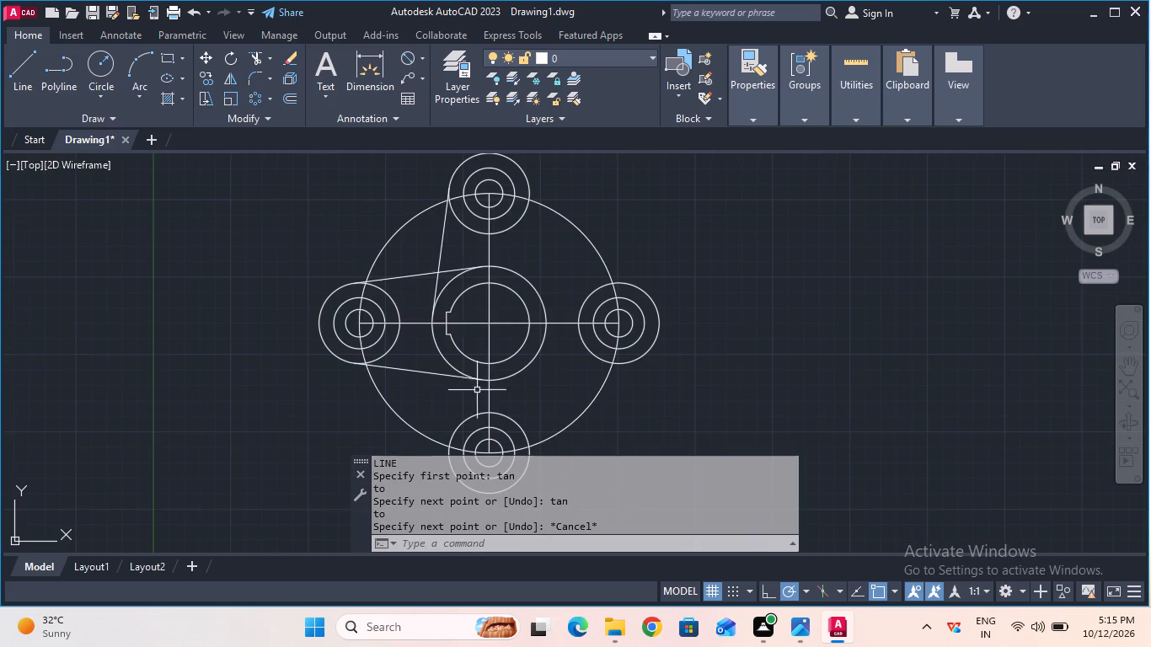
{"action": "left_click", "coordinate": [248, 79]}
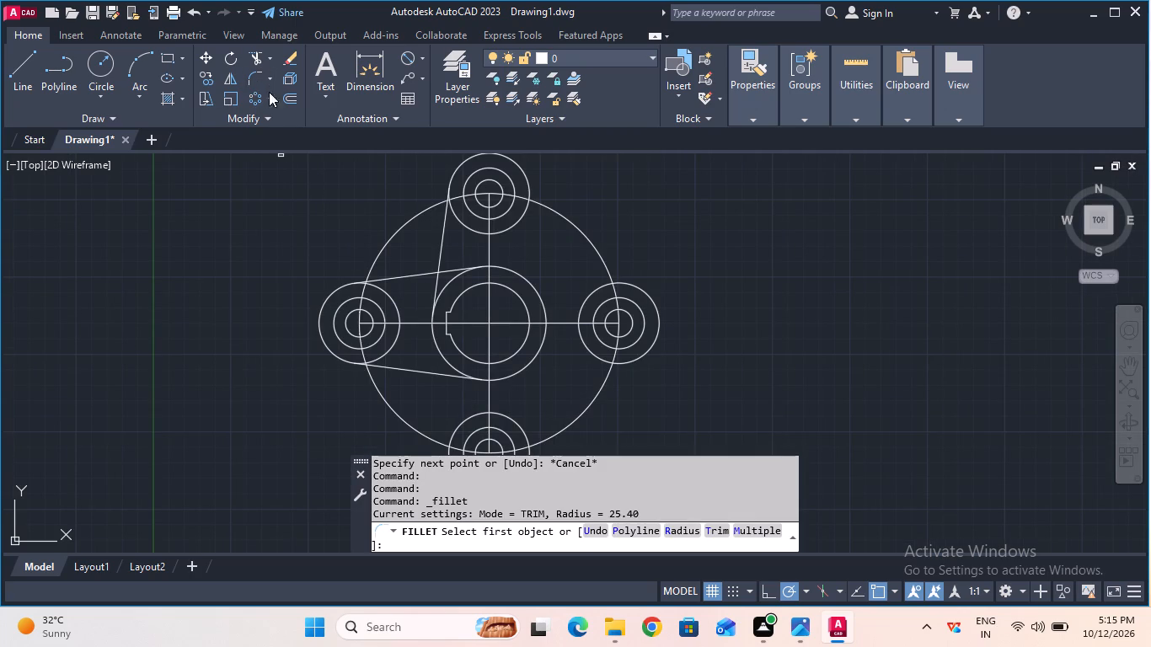
{"action": "left_click", "coordinate": [420, 275]}
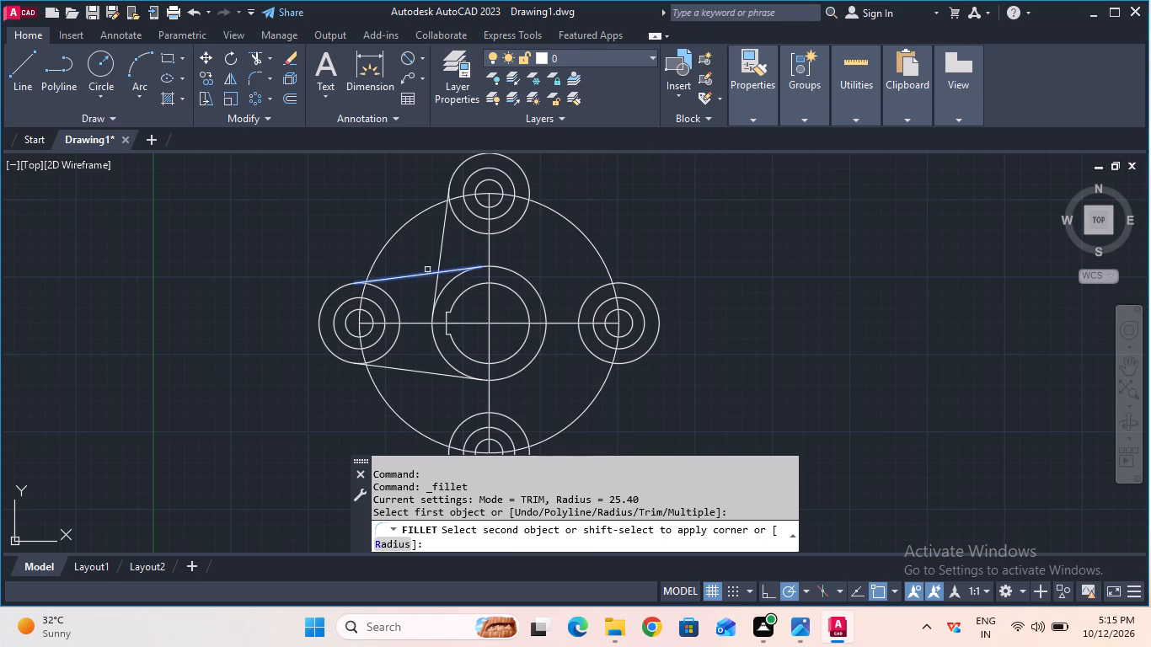
{"action": "left_click", "coordinate": [442, 256]}
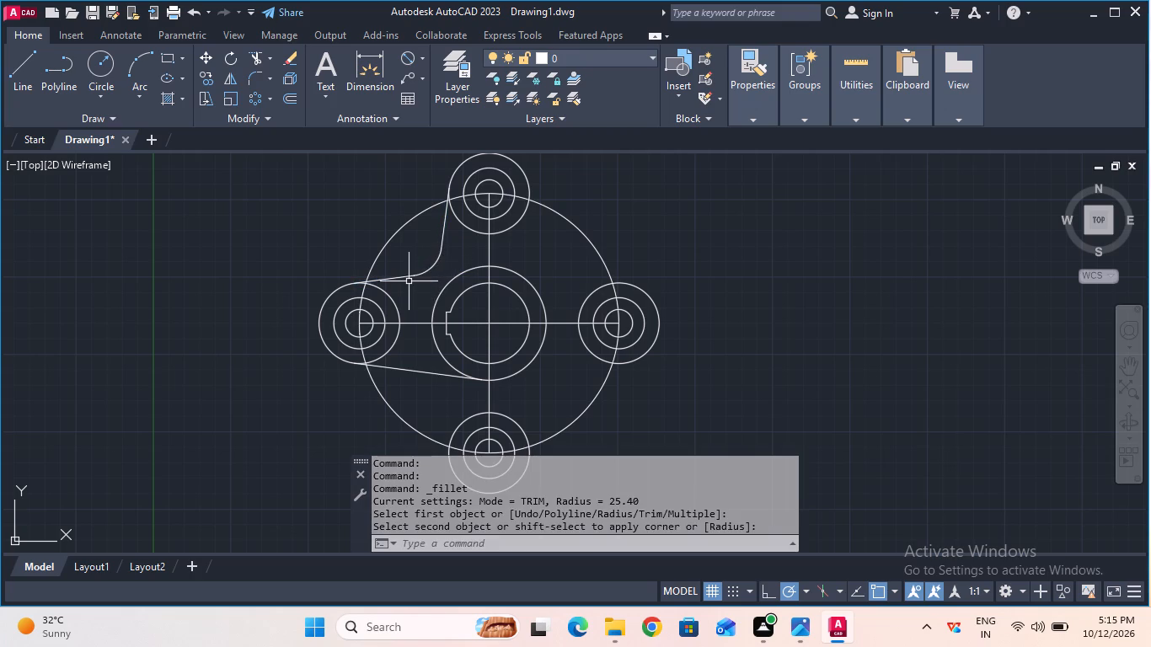
Draw a line tangent to the bottom lobe's left side and tangent to the left side of the hub's outer circle.
{"action": "scroll", "coordinate": [327, 236], "scroll_direction": "down", "scroll_amount": 1}
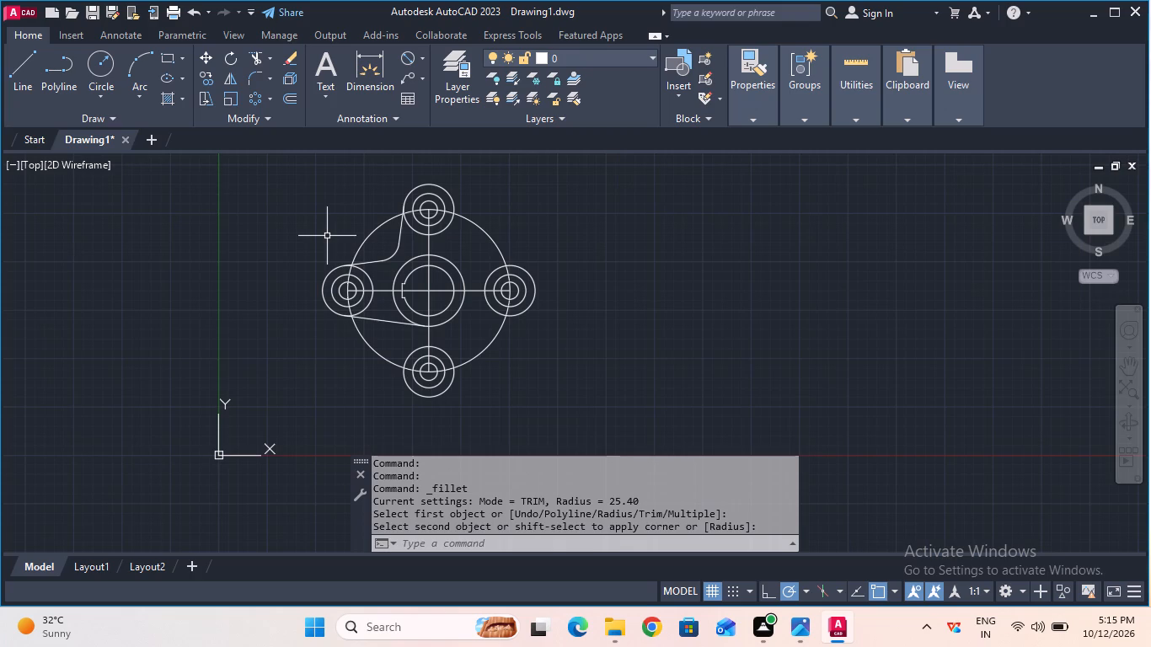
{"action": "middle_click_drag", "start_coordinate": [324, 222], "coordinate": [303, 180]}
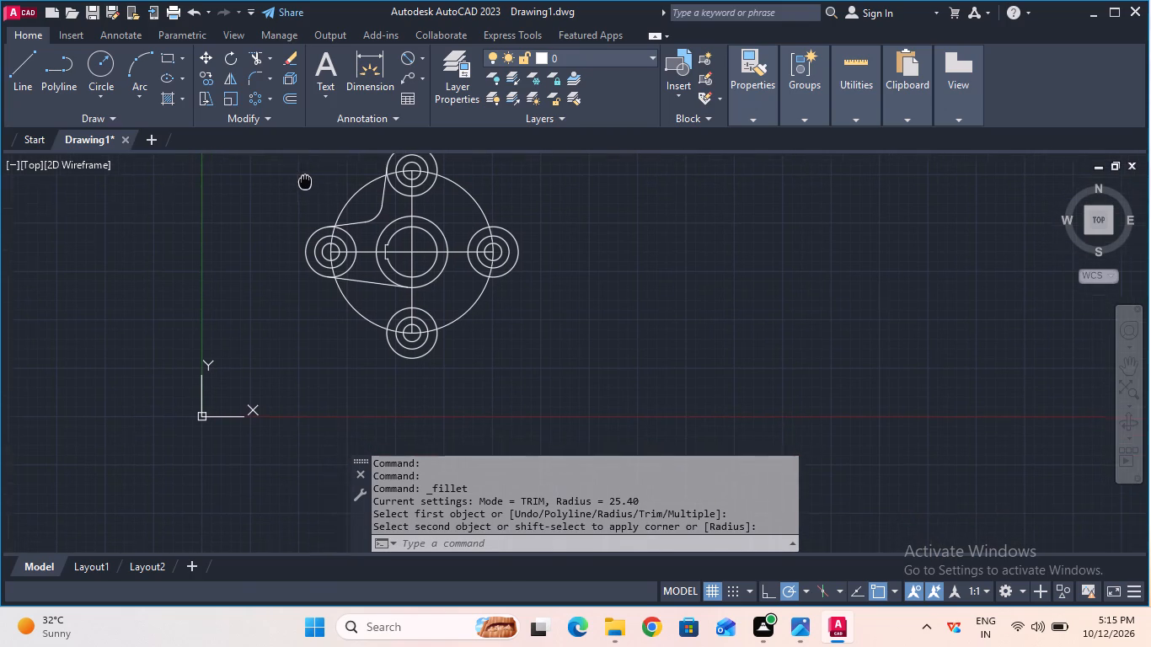
{"action": "middle_click_drag", "start_coordinate": [303, 180], "coordinate": [302, 180]}
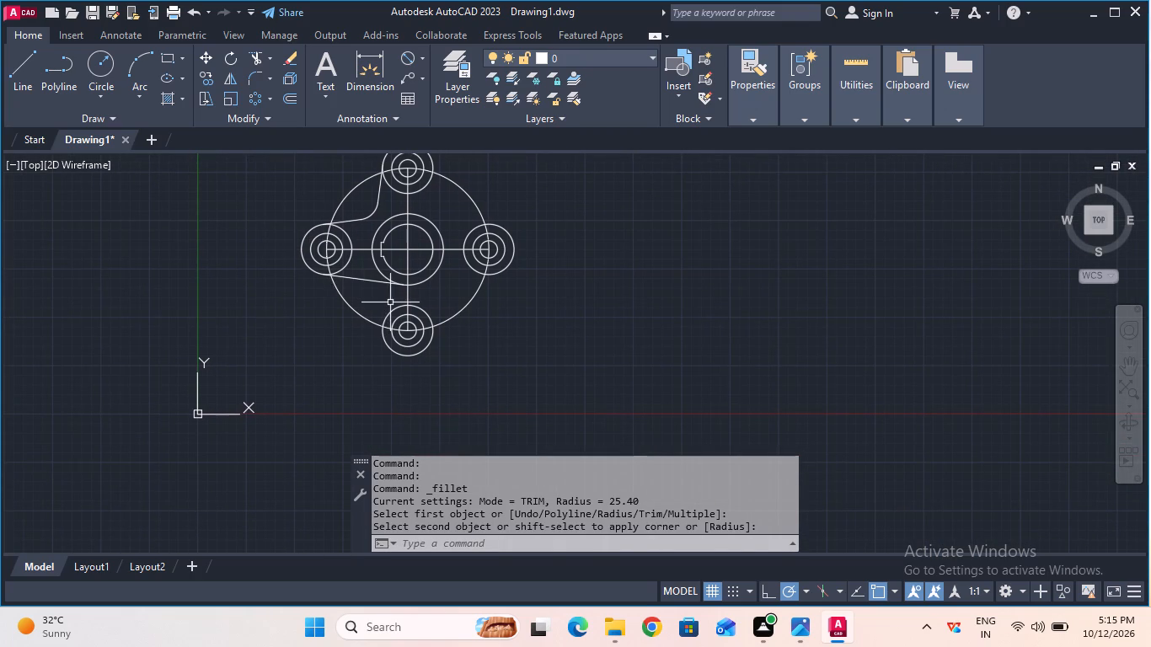
{"action": "key", "text": "l"}
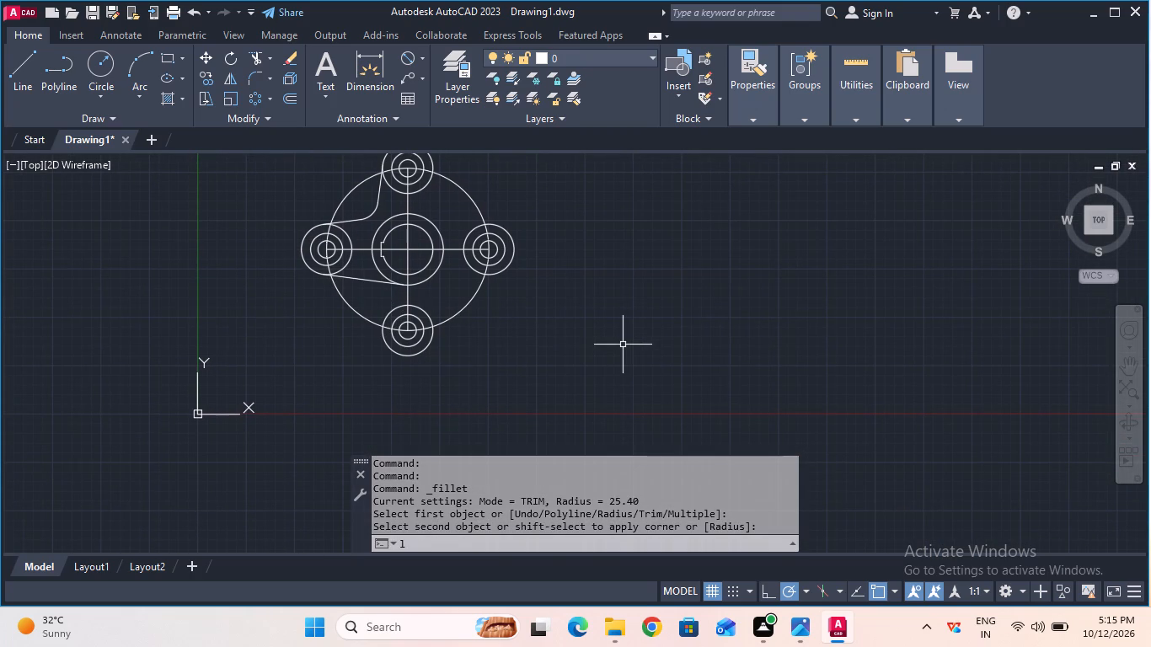
{"action": "key", "text": "Return"}
{"action": "type", "text": "tan"}
{"action": "key", "text": "Return"}
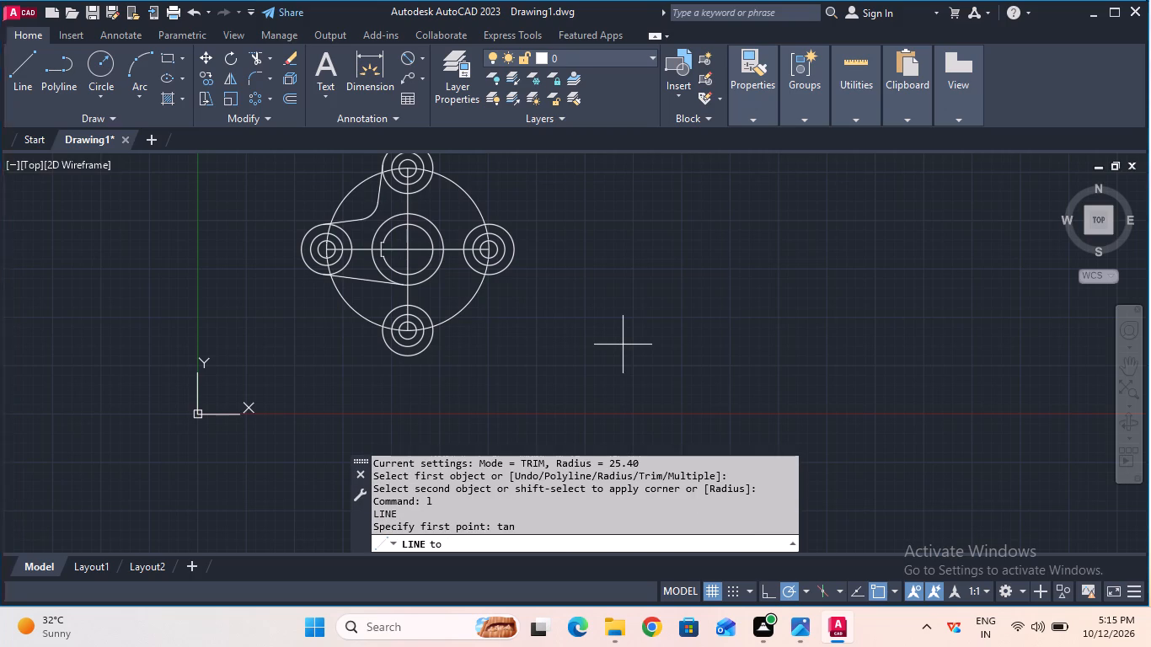
{"action": "left_click", "coordinate": [383, 324]}
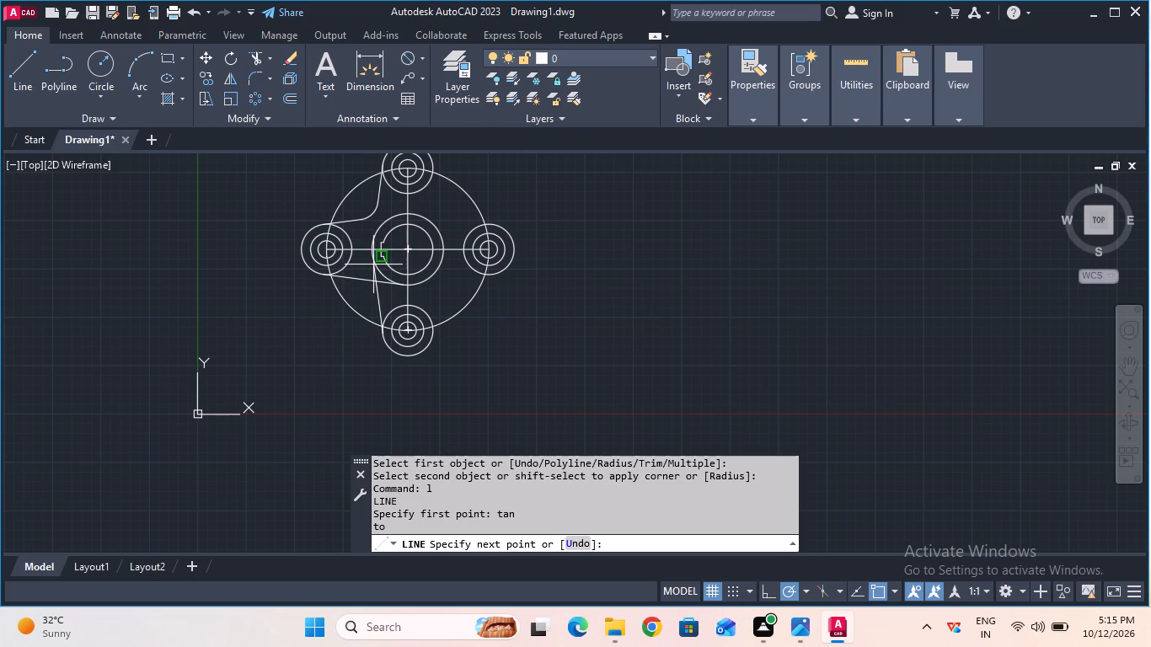
{"action": "type", "text": "tan"}
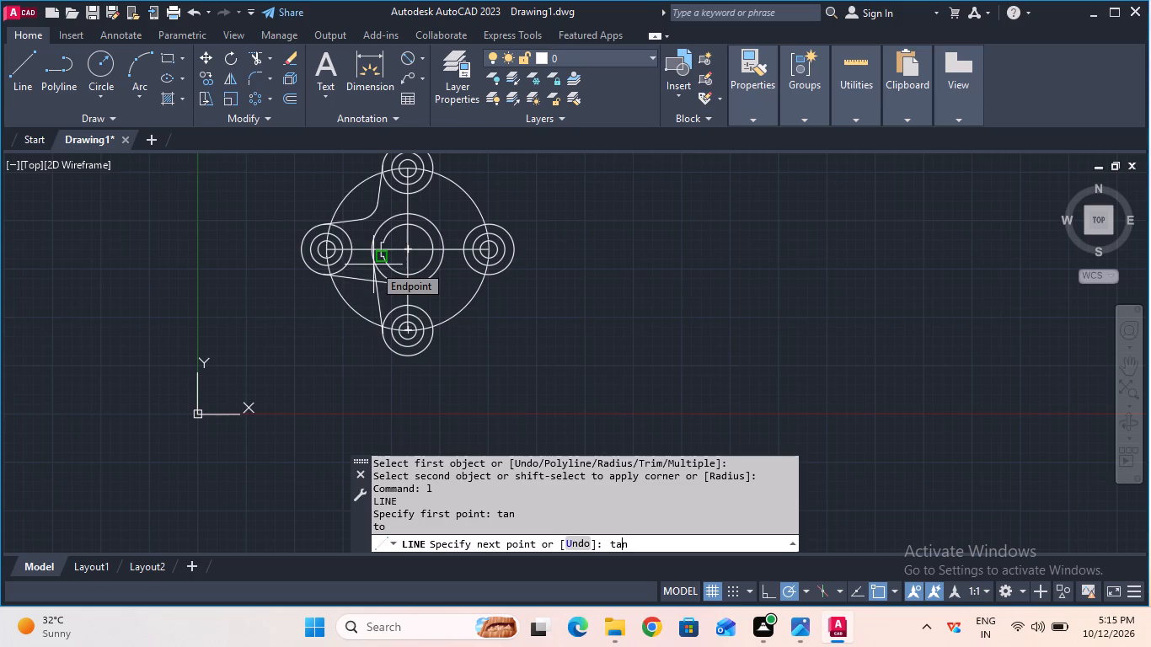
{"action": "key", "text": "Return"}
{"action": "left_click", "coordinate": [372, 252]}
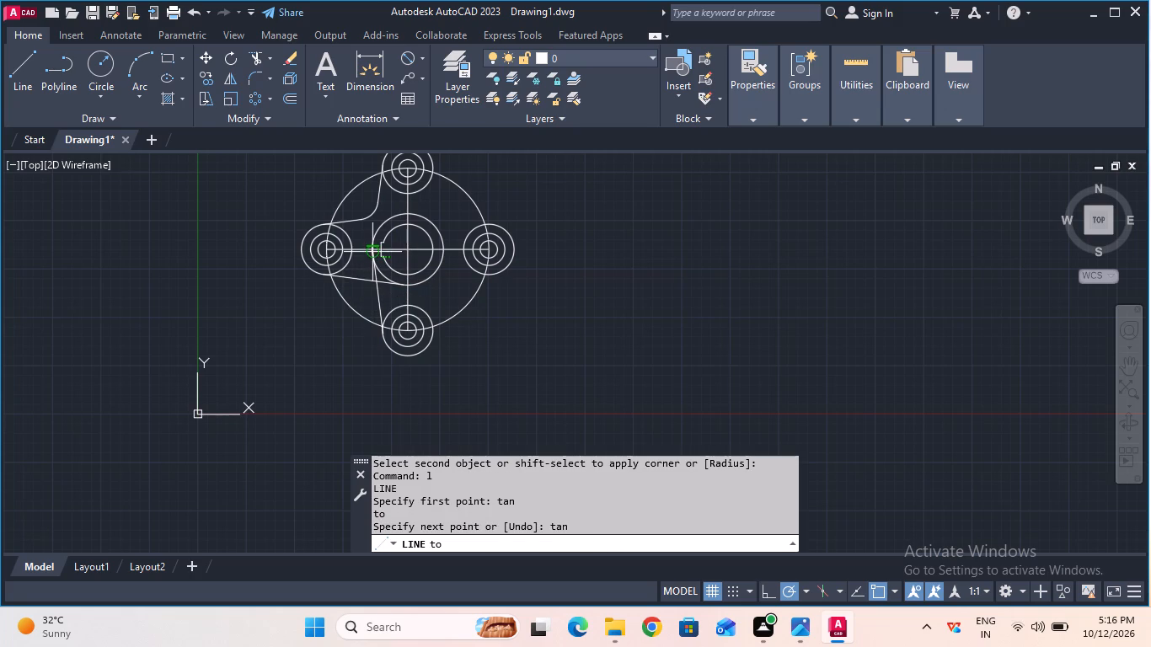
{"action": "key", "text": "Escape"}
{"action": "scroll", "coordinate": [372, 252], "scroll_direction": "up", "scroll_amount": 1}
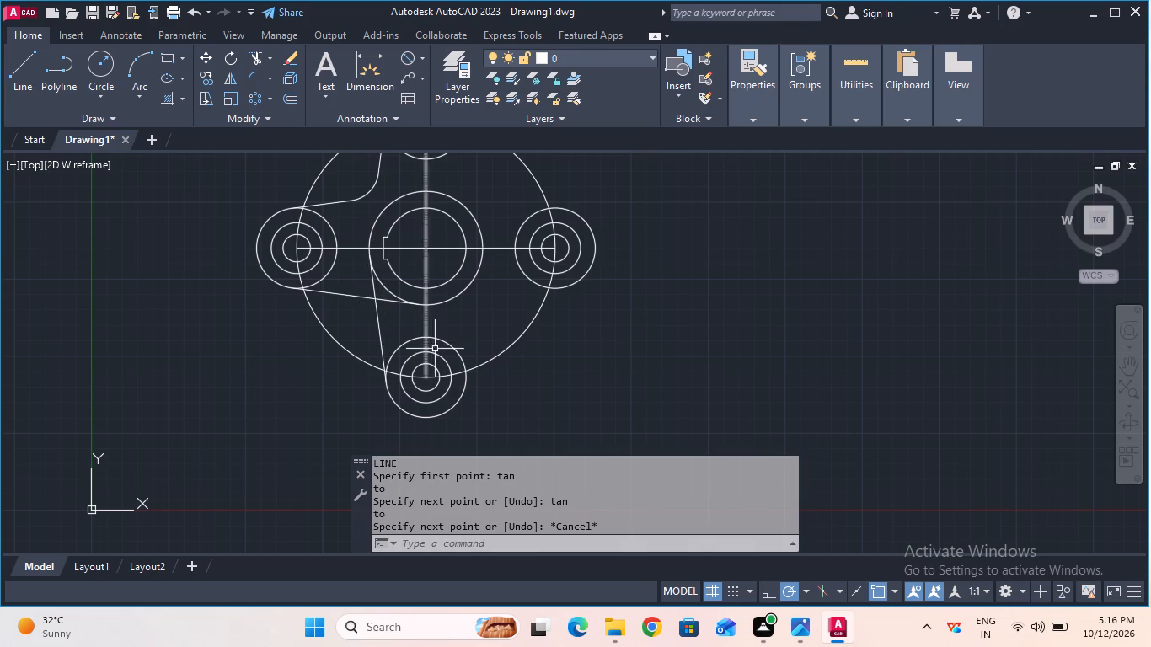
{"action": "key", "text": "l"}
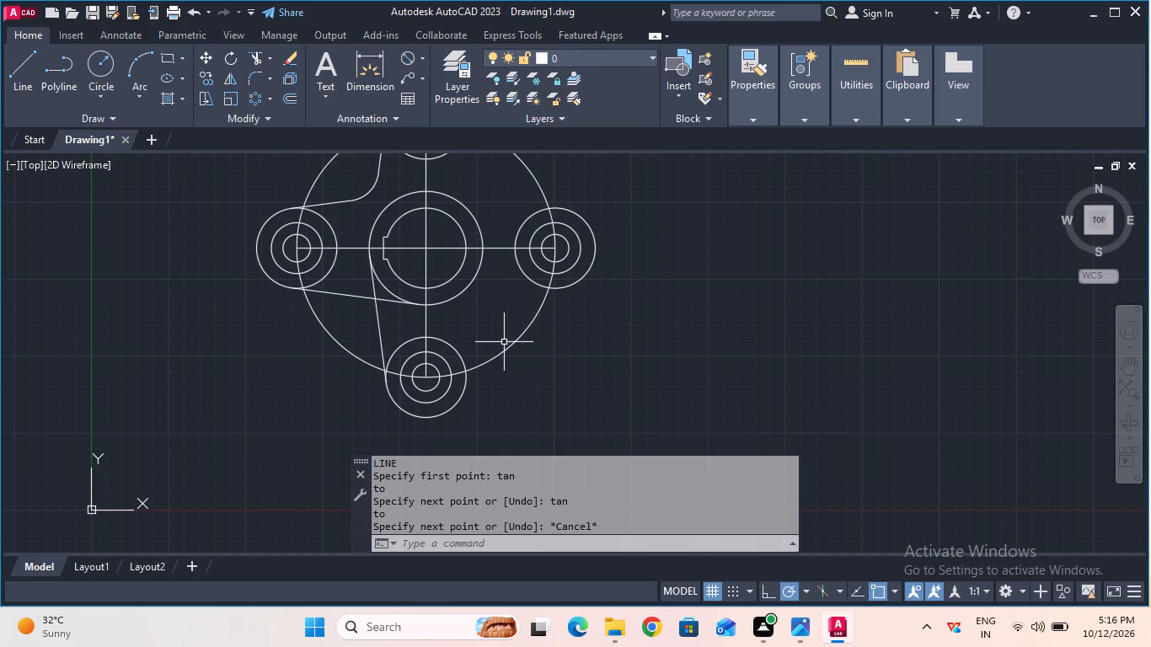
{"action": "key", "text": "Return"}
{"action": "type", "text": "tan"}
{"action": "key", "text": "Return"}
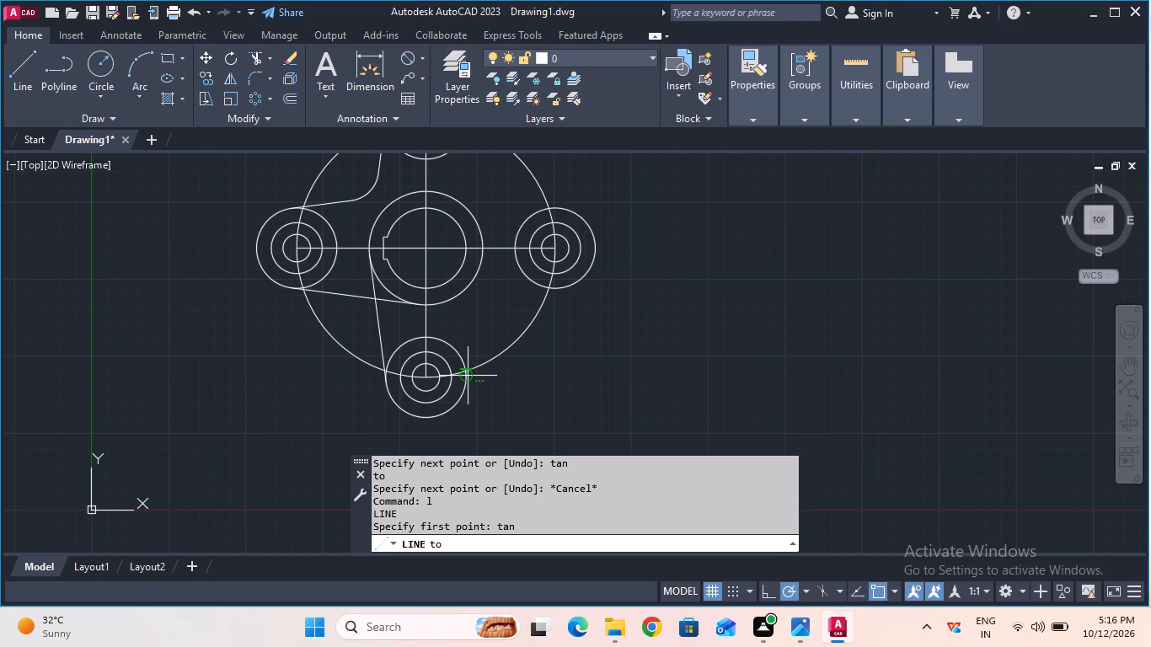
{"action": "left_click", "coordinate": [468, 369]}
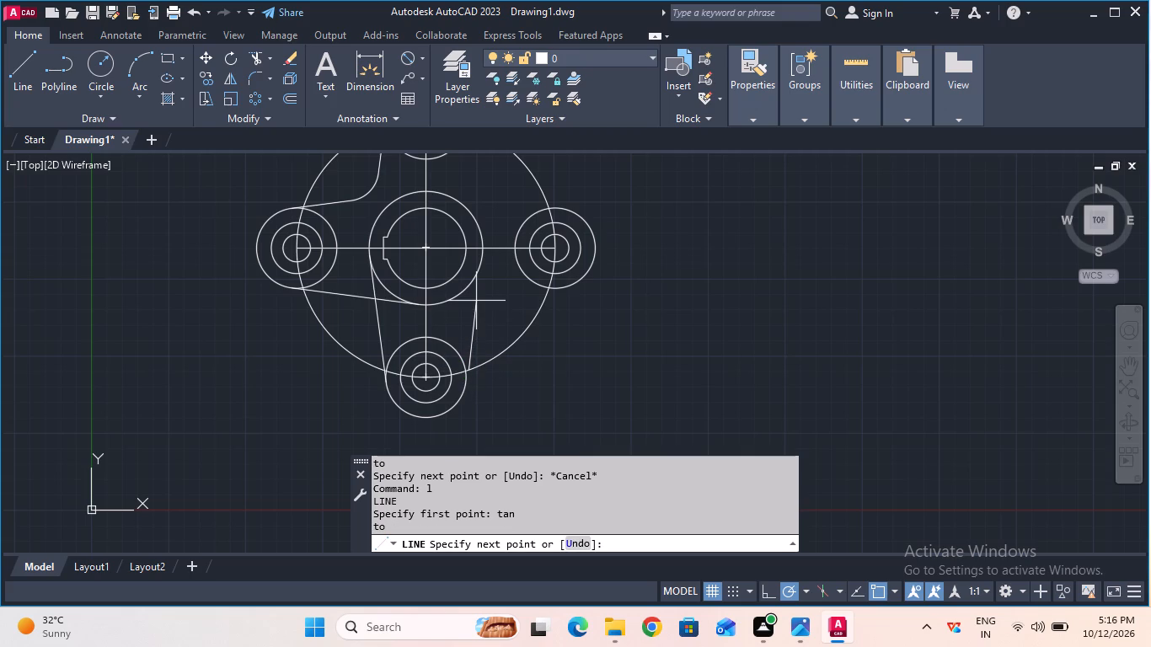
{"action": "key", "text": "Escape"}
Draw a line tangent to the bottom lobe's right side and tangent to the right side of the hub's outer circle.
{"action": "key", "text": "l"}
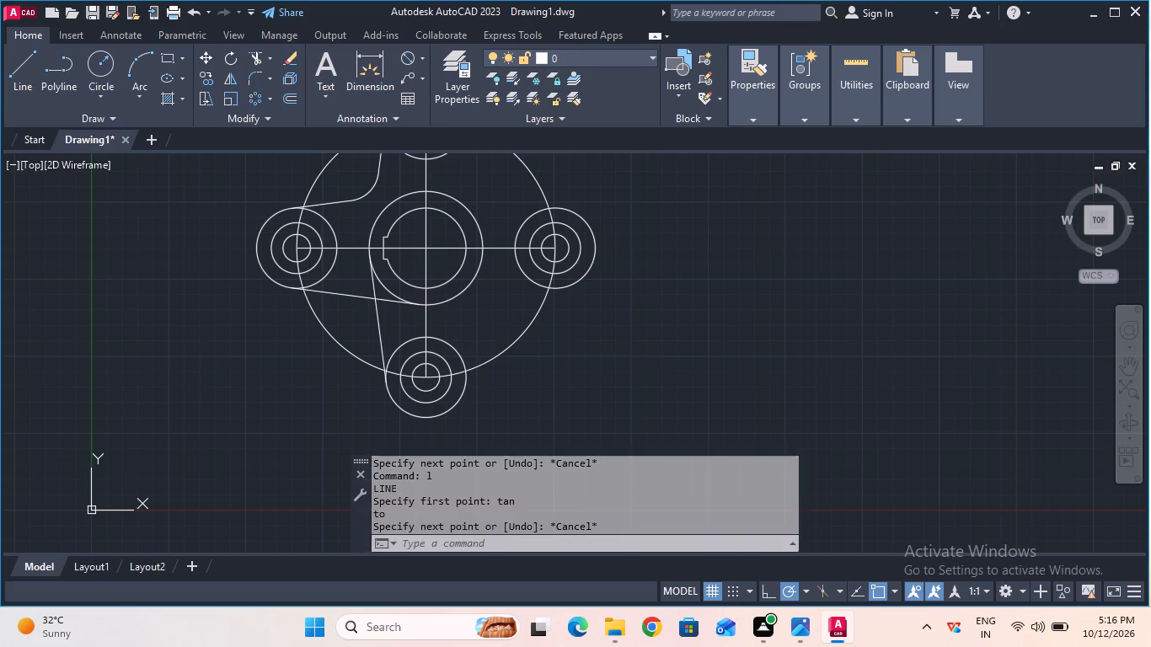
{"action": "key", "text": "Return"}
{"action": "type", "text": "tan"}
{"action": "key", "text": "Return"}
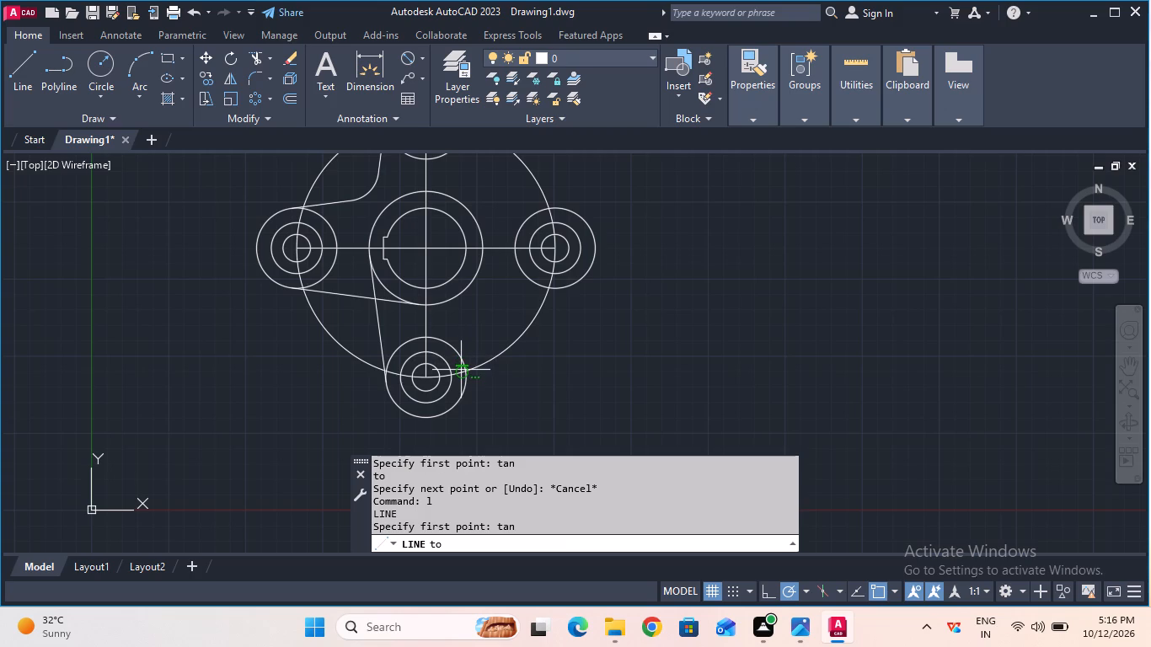
{"action": "left_click", "coordinate": [464, 373]}
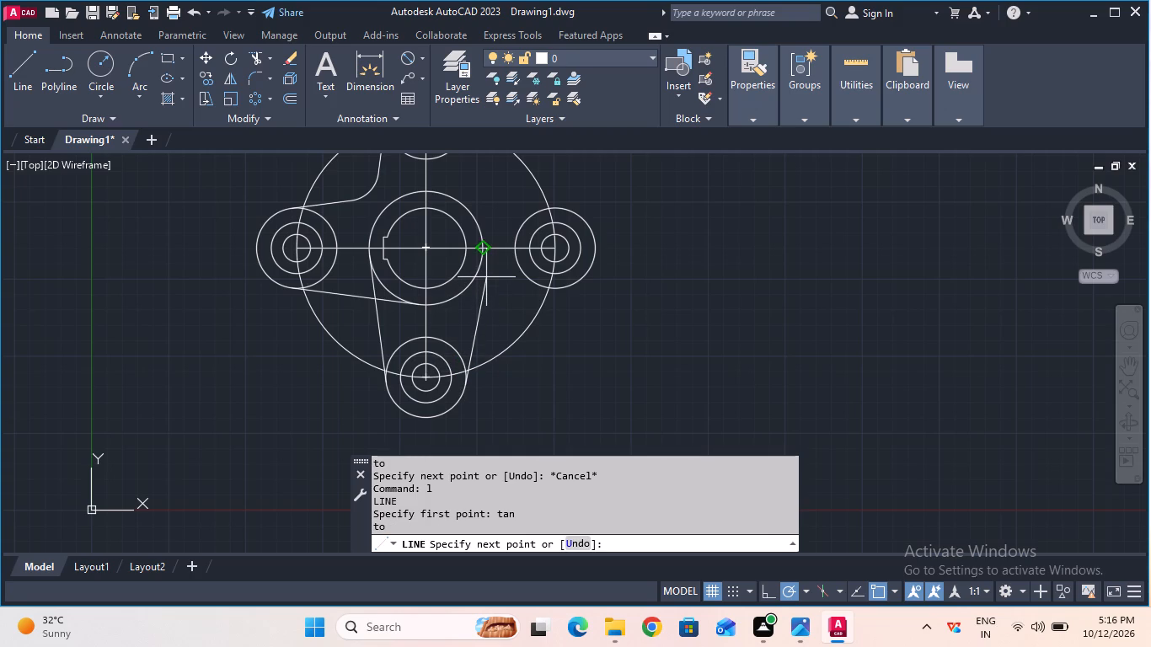
{"action": "type", "text": "tan"}
{"action": "key", "text": "Return"}
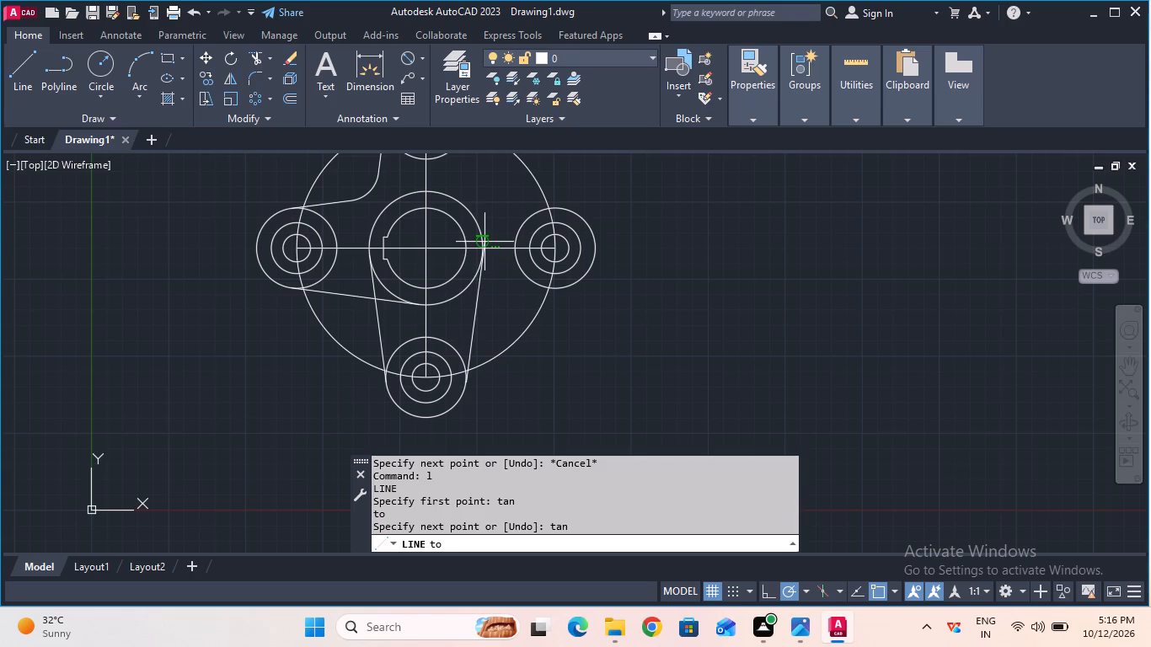
{"action": "left_click", "coordinate": [484, 242]}
{"action": "key", "text": "Escape"}
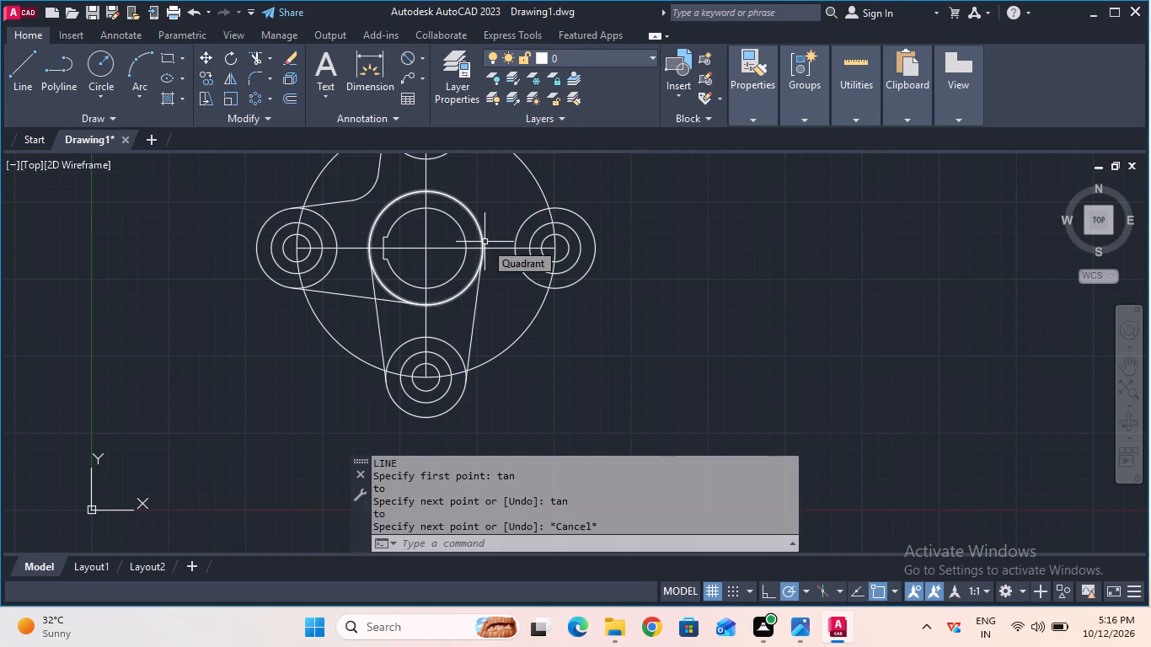
{"action": "scroll", "coordinate": [485, 282], "scroll_direction": "down", "scroll_amount": 1}
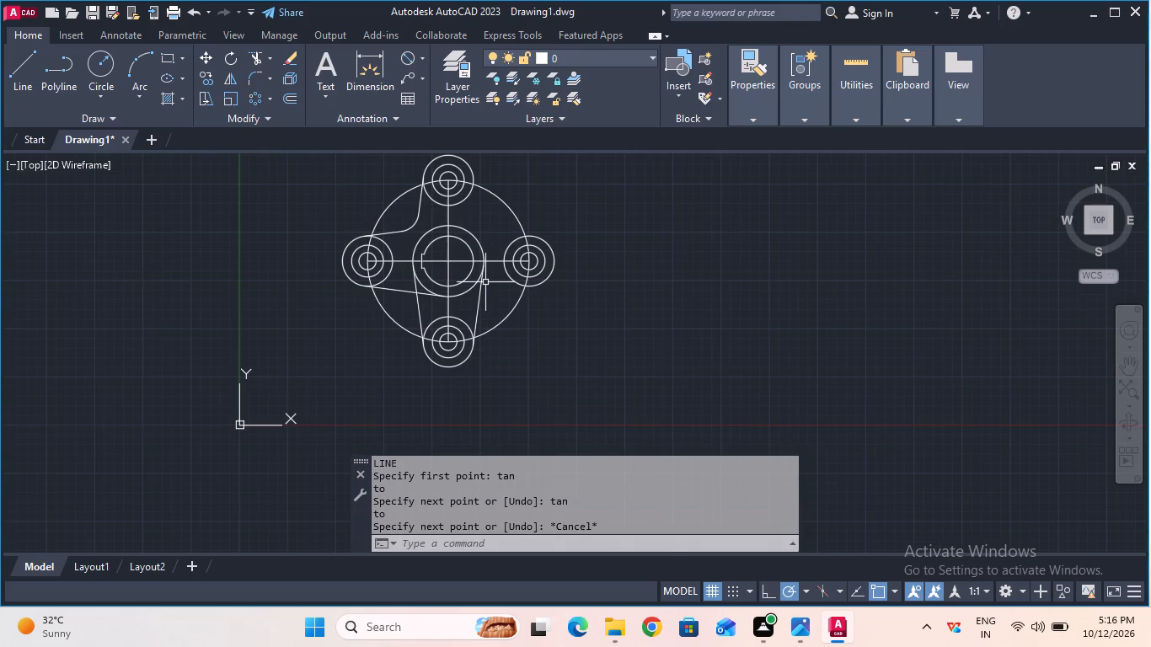
Draw a line tangent to the right lobe's upper side and tangent to the top of the hub's outer circle.
{"action": "scroll", "coordinate": [485, 282], "scroll_direction": "up", "scroll_amount": 1}
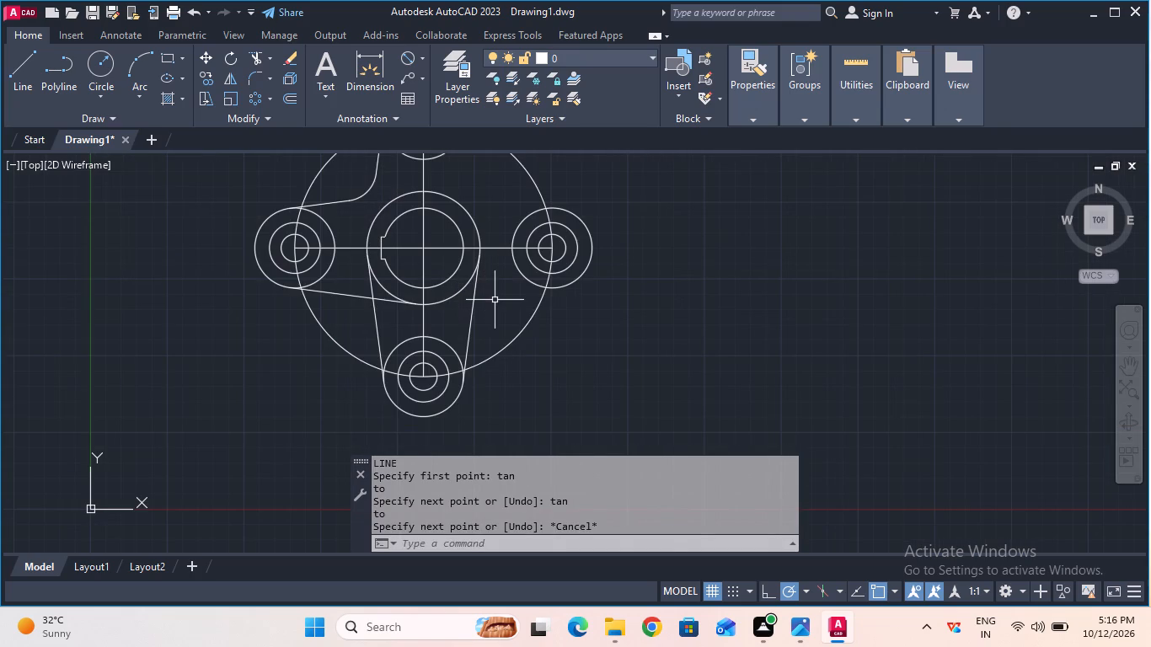
{"action": "scroll", "coordinate": [495, 300], "scroll_direction": "down", "scroll_amount": 1}
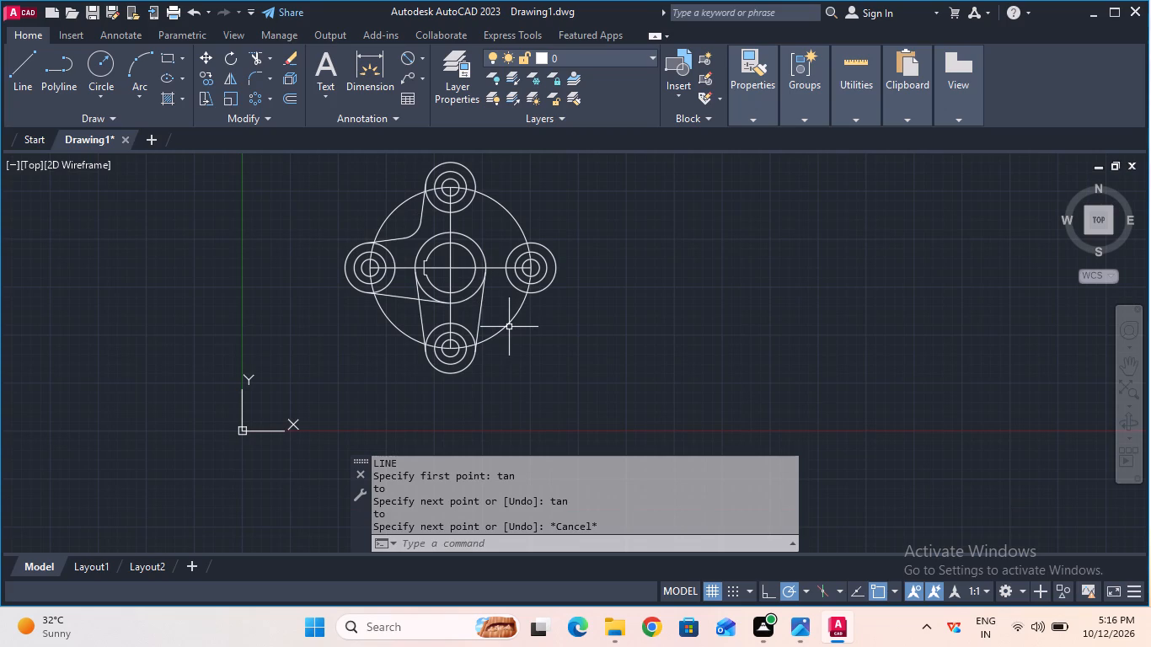
{"action": "key", "text": "l"}
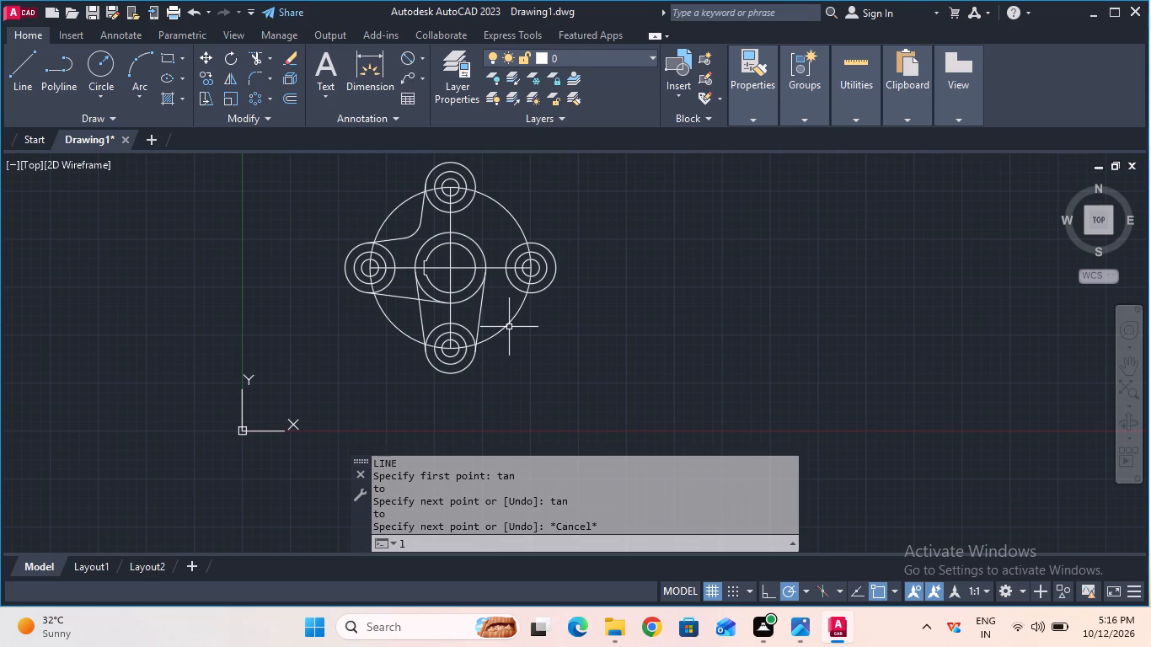
{"action": "key", "text": "Return"}
{"action": "type", "text": "ta"}
{"action": "key", "text": "n"}
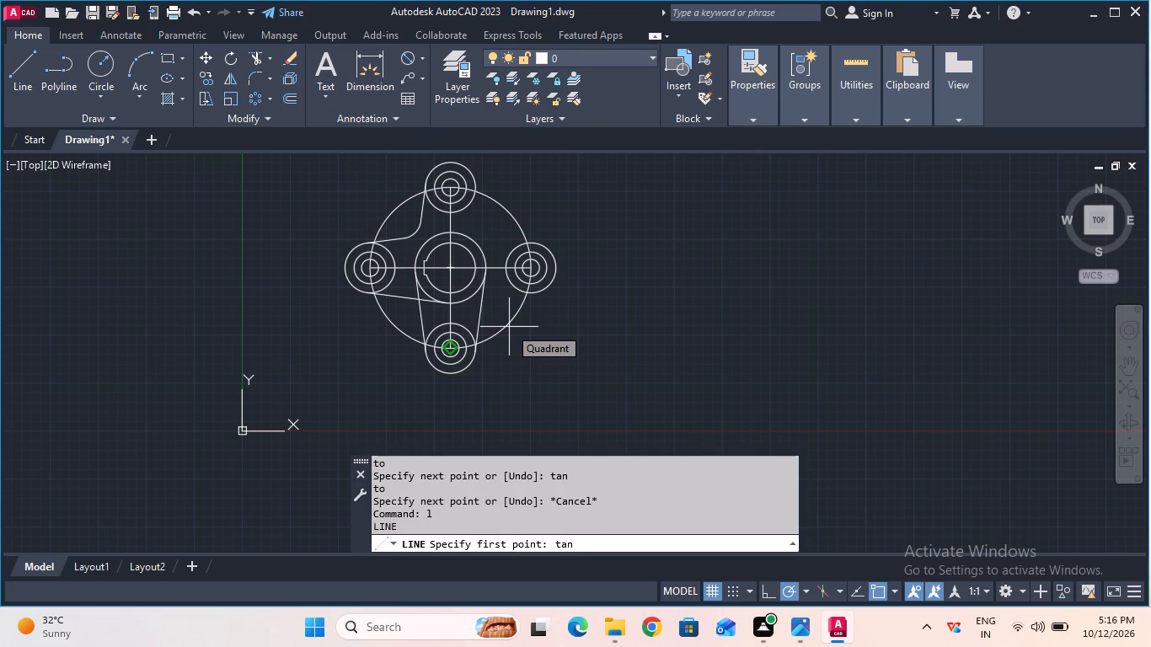
{"action": "key", "text": "Return"}
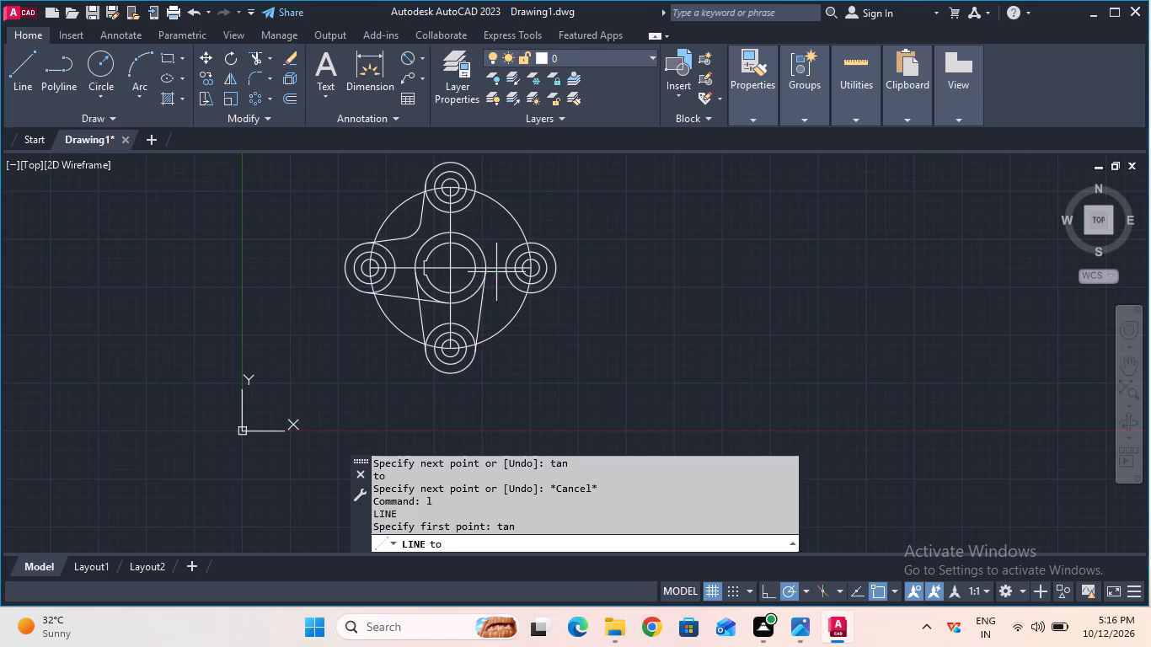
{"action": "left_click", "coordinate": [529, 243]}
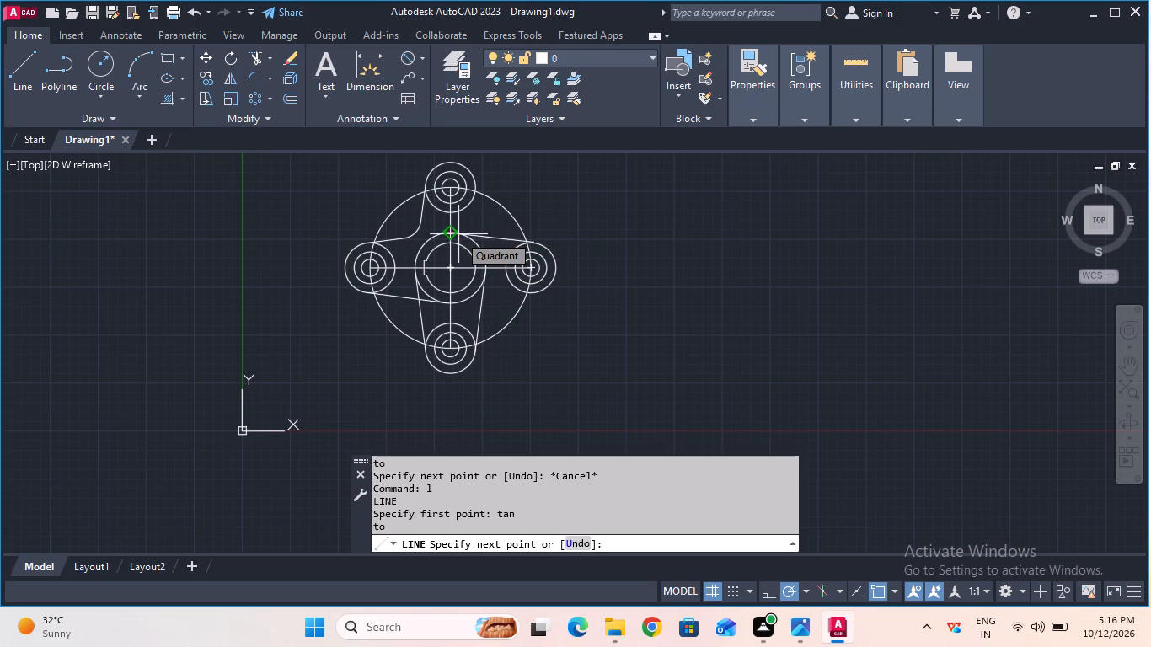
{"action": "type", "text": "tan"}
{"action": "key", "text": "Return"}
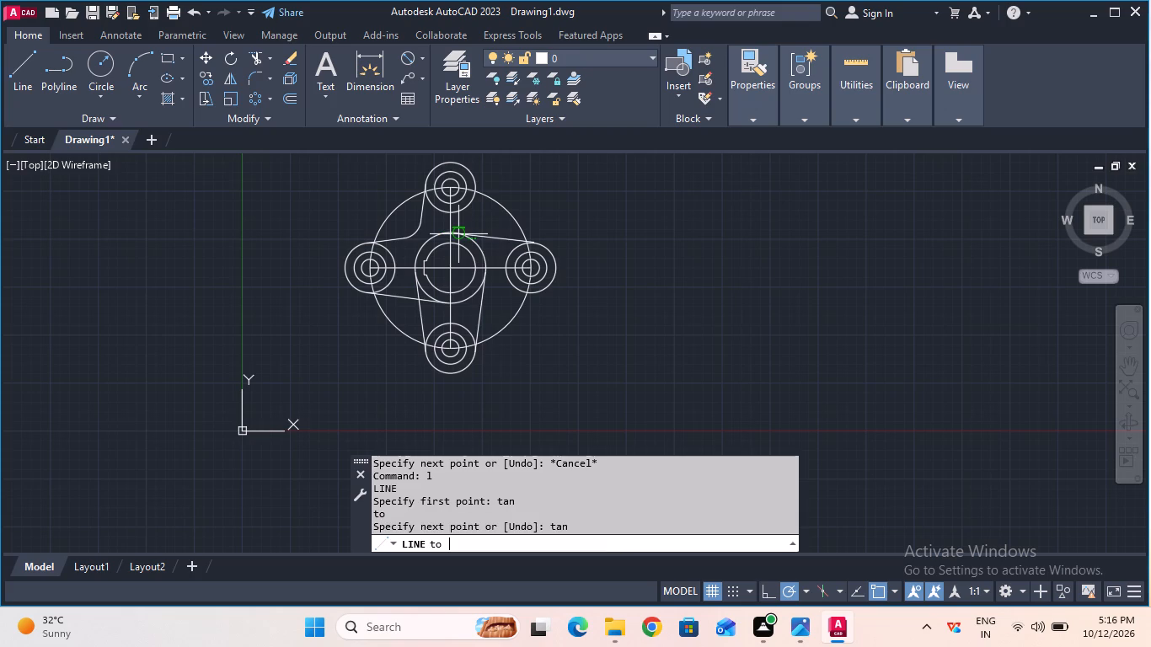
{"action": "left_click", "coordinate": [458, 234]}
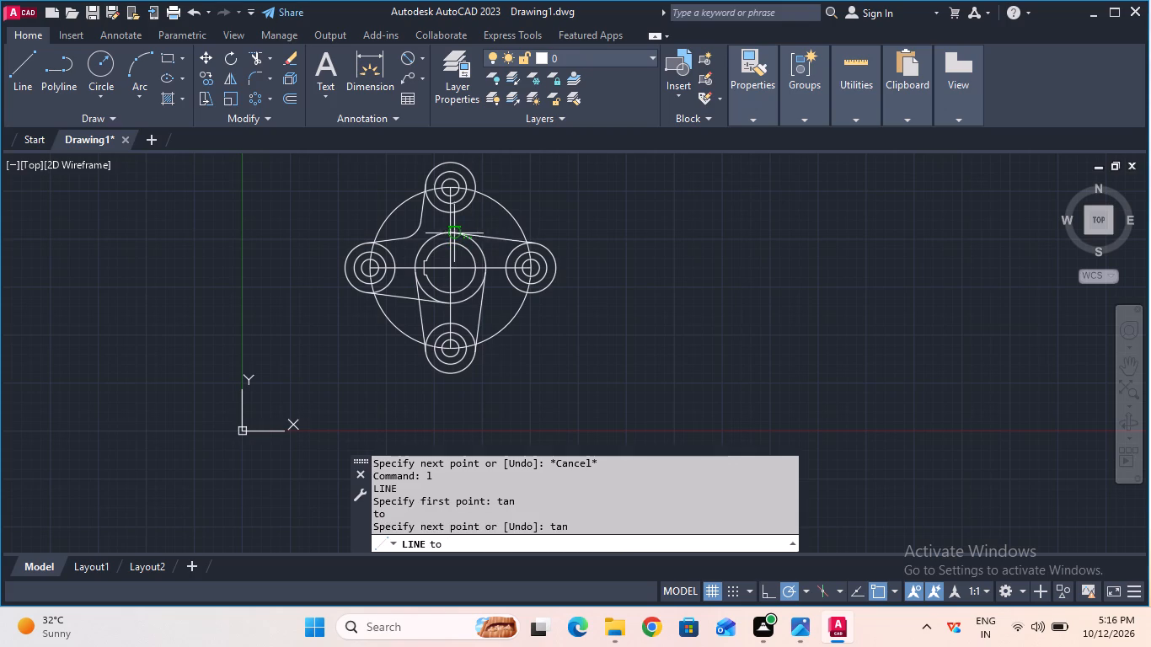
{"action": "left_click", "coordinate": [454, 231]}
{"action": "key", "text": "Escape"}
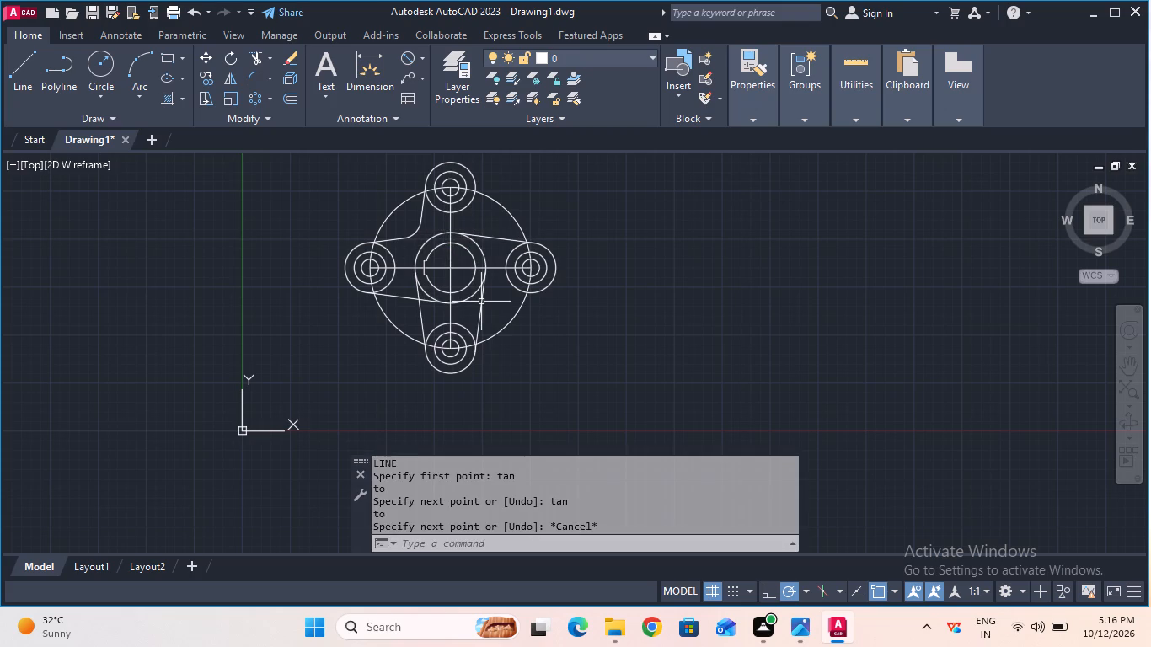
Draw a line tangent to the right lobe's lower side and tangent to the bottom of the hub's outer circle.
{"action": "scroll", "coordinate": [481, 302], "scroll_direction": "up", "scroll_amount": 1}
{"action": "scroll", "coordinate": [481, 302], "scroll_direction": "down", "scroll_amount": 1}
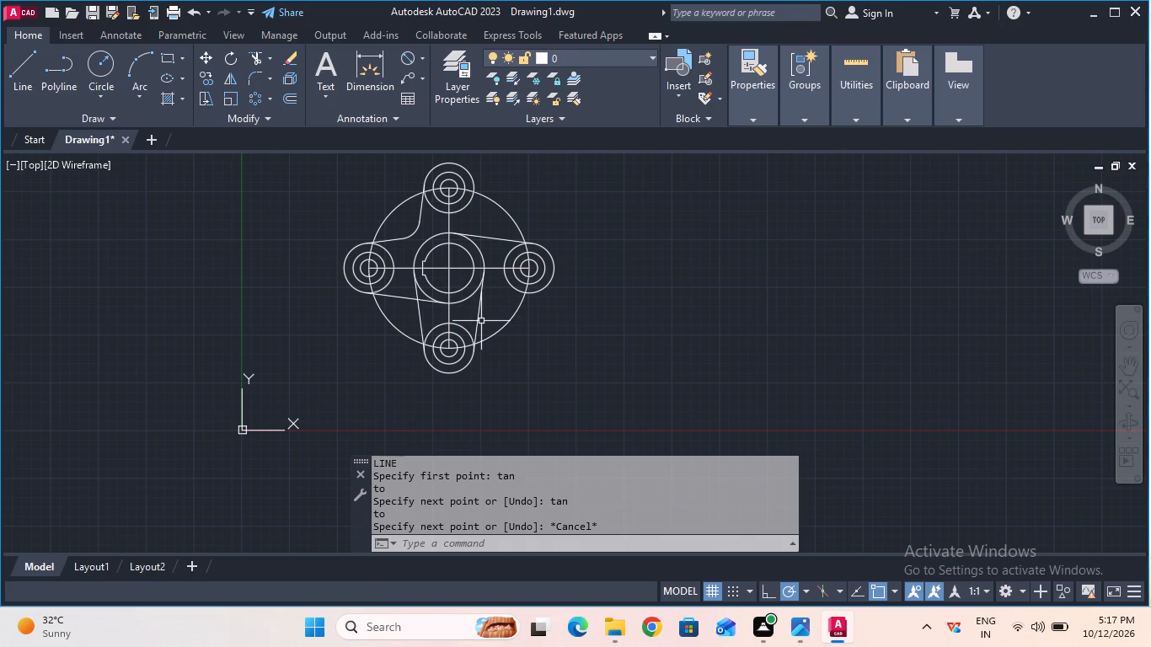
{"action": "key", "text": "l"}
{"action": "key", "text": "Return"}
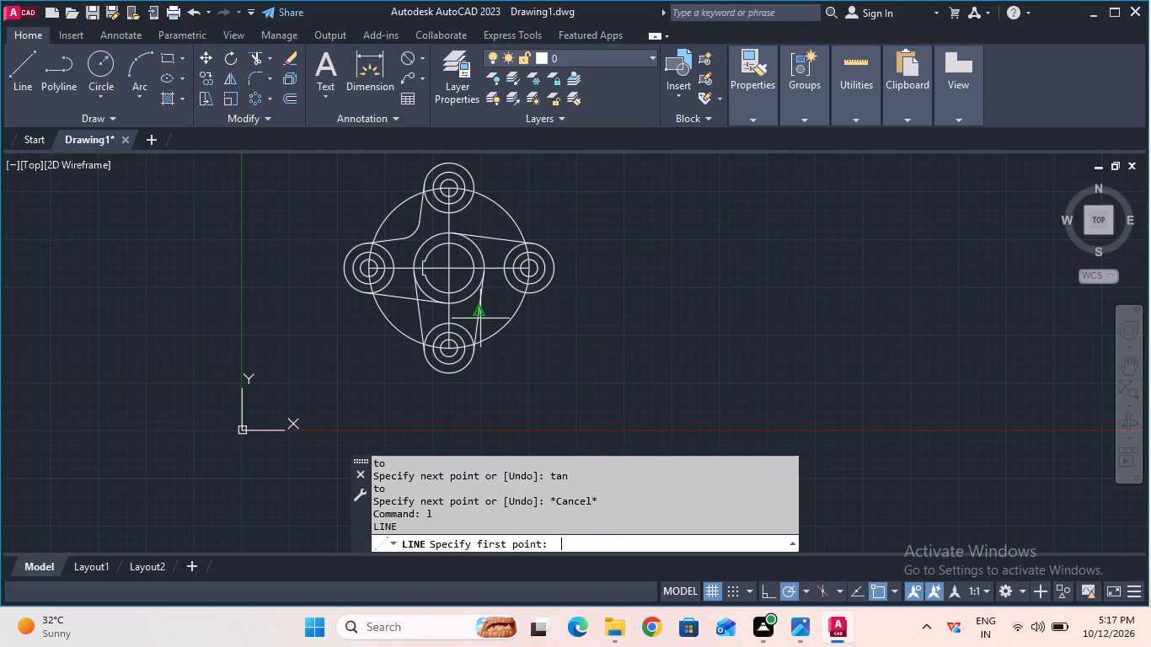
{"action": "type", "text": "tan"}
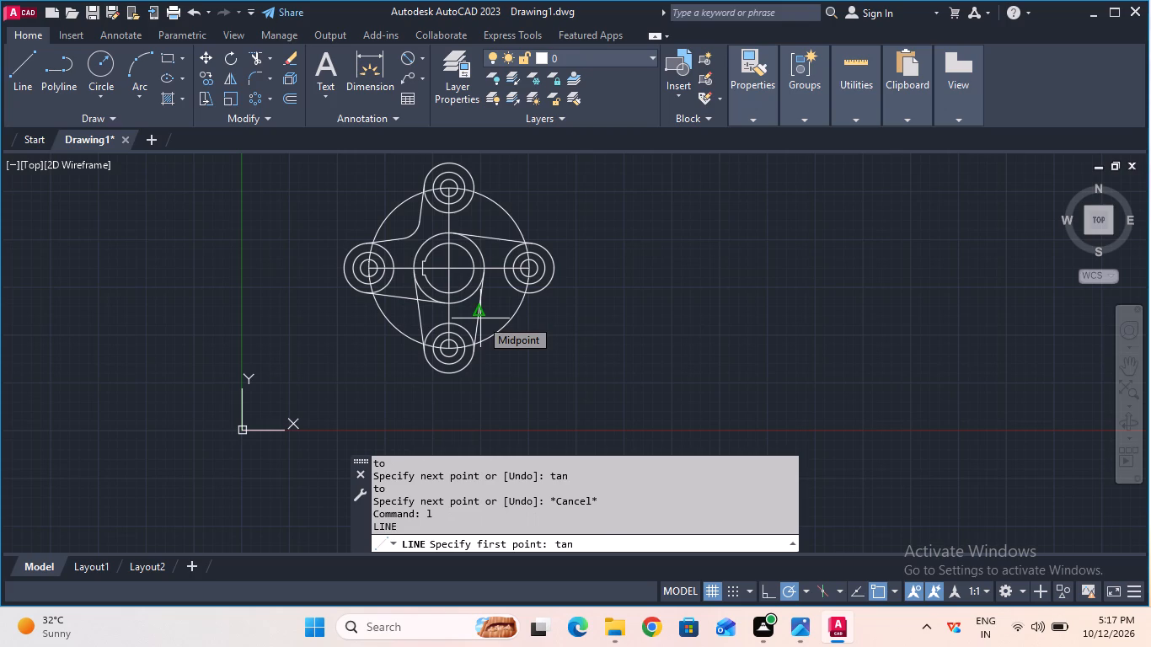
{"action": "key", "text": "Return"}
{"action": "left_click", "coordinate": [530, 292]}
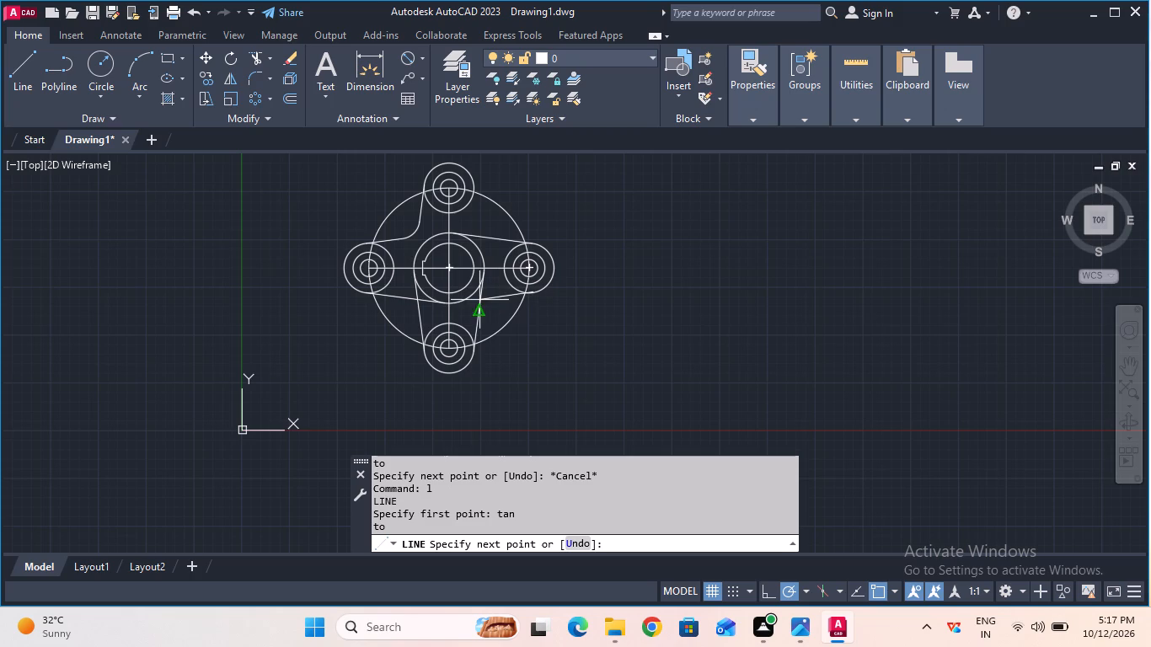
{"action": "type", "text": "tan"}
{"action": "key", "text": "Return"}
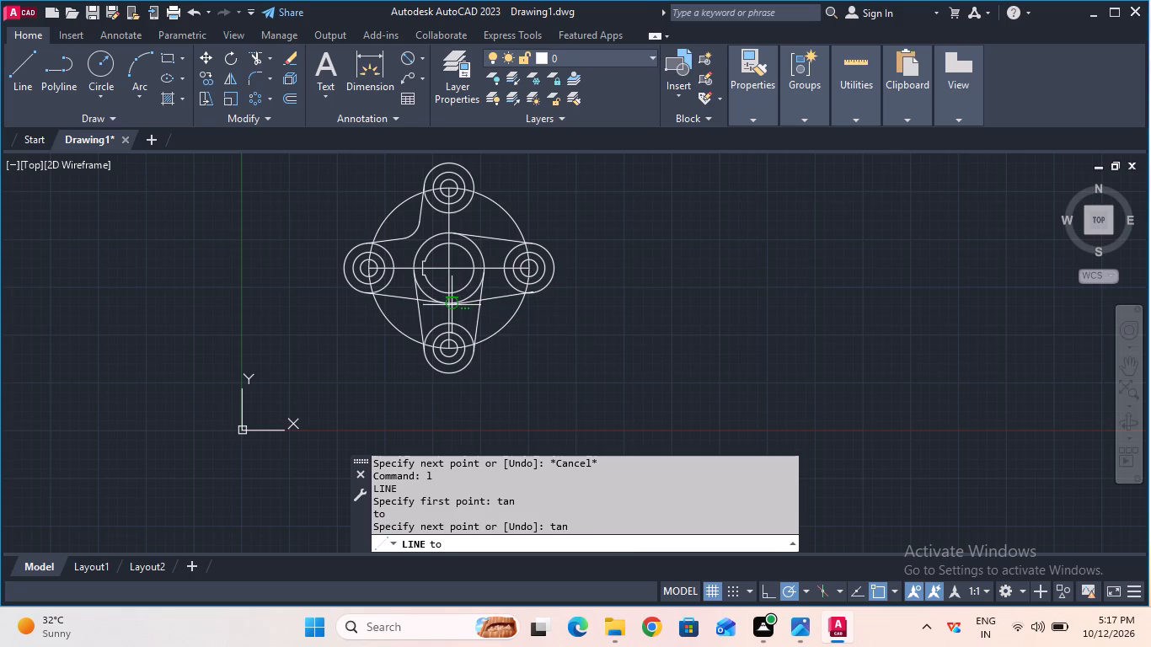
{"action": "left_click", "coordinate": [452, 302]}
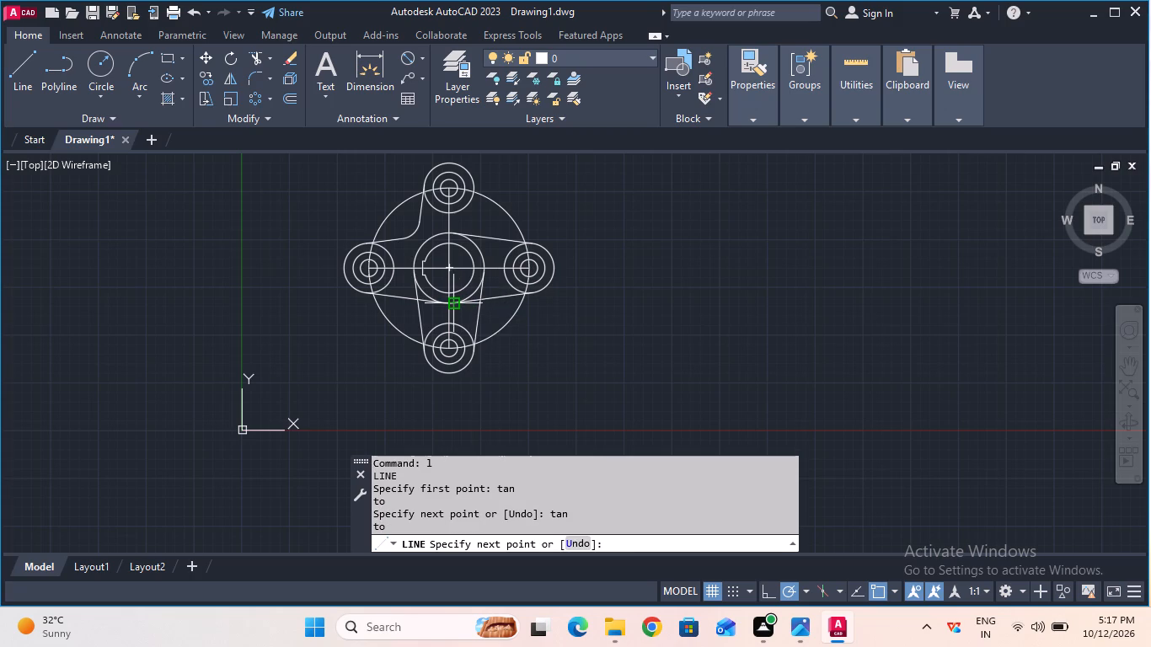
{"action": "key", "text": "Escape"}
Draw a line from the top lobe's right side down to the right side of the hub's outer circle.
{"action": "scroll", "coordinate": [463, 289], "scroll_direction": "up", "scroll_amount": 1}
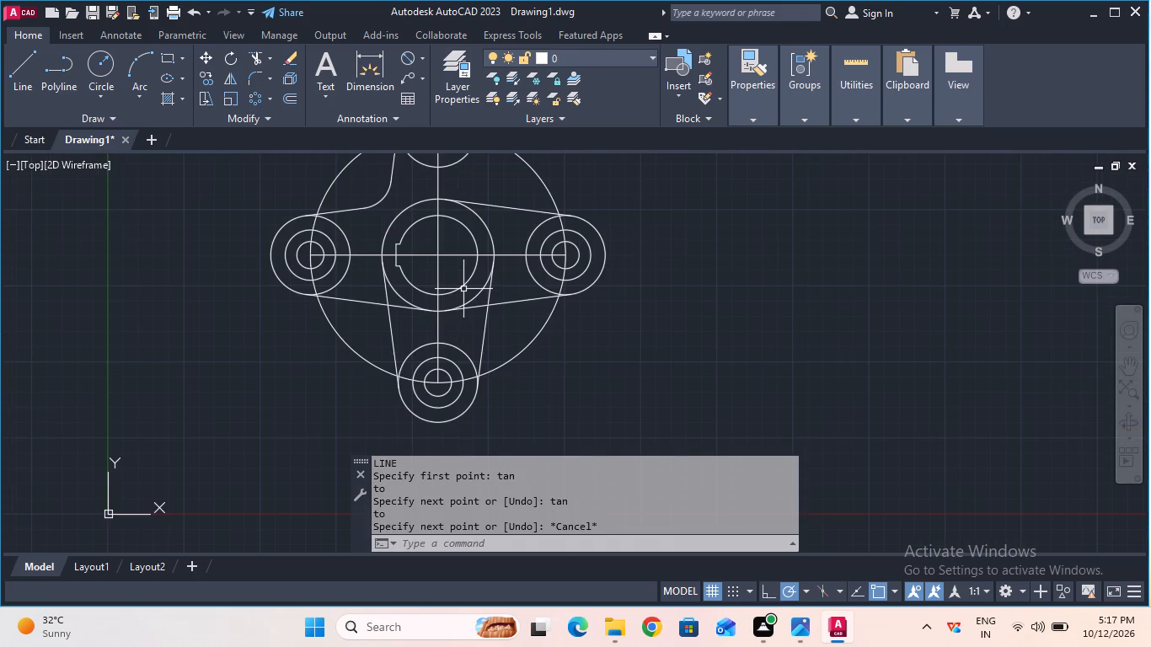
{"action": "scroll", "coordinate": [463, 289], "scroll_direction": "up", "scroll_amount": 1}
{"action": "scroll", "coordinate": [463, 289], "scroll_direction": "down", "scroll_amount": 2}
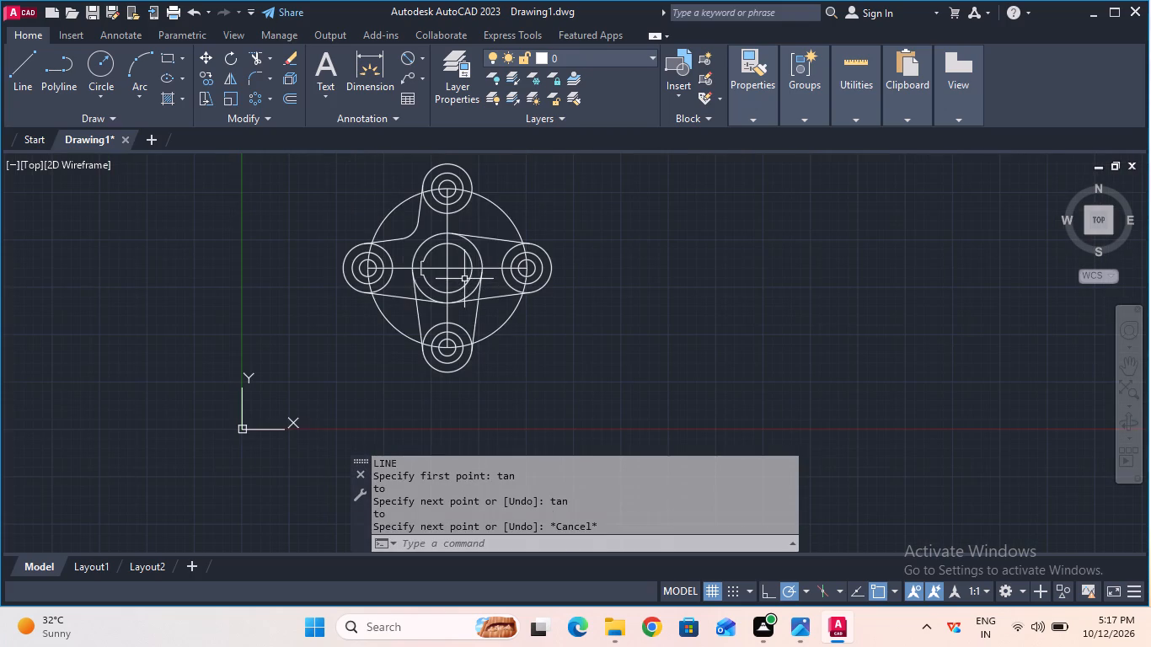
{"action": "key", "text": "l"}
{"action": "key", "text": "Return"}
{"action": "type", "text": "tan"}
{"action": "key", "text": "Return"}
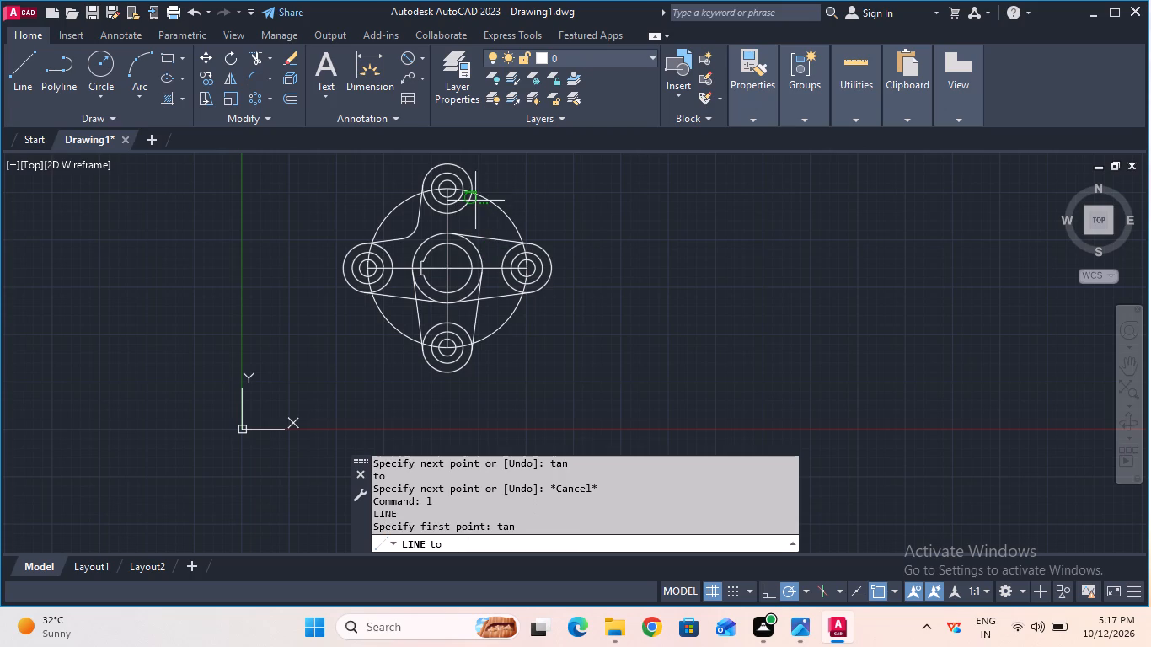
{"action": "left_click", "coordinate": [474, 190]}
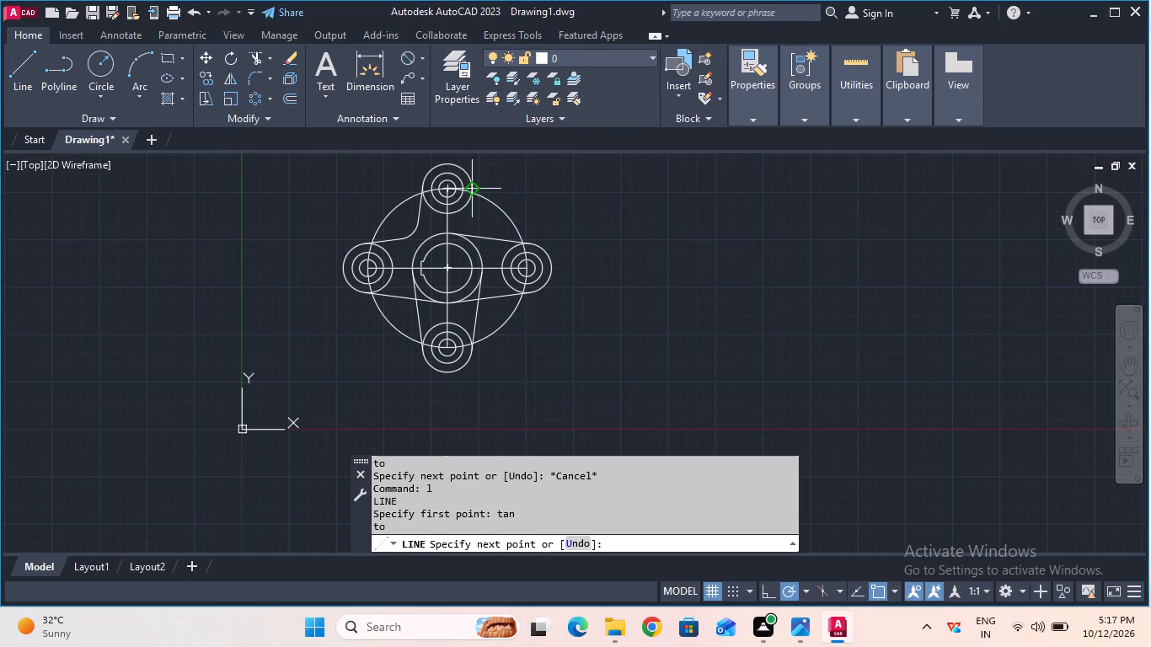
{"action": "left_click", "coordinate": [470, 187]}
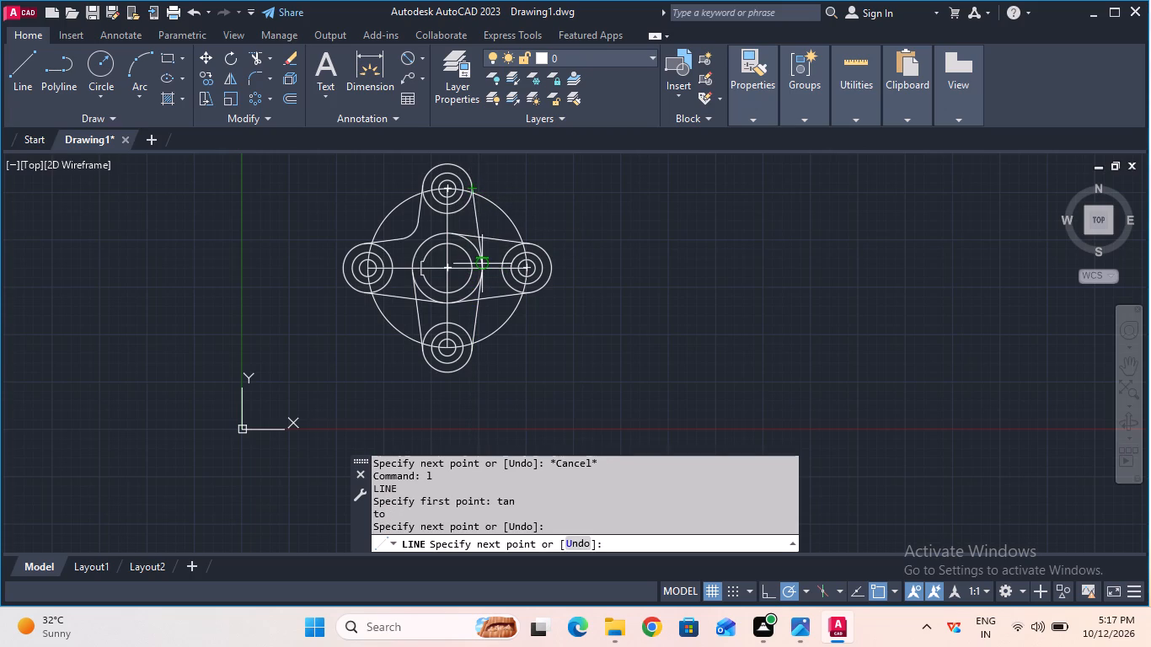
{"action": "left_click", "coordinate": [483, 265]}
{"action": "key", "text": "Escape"}
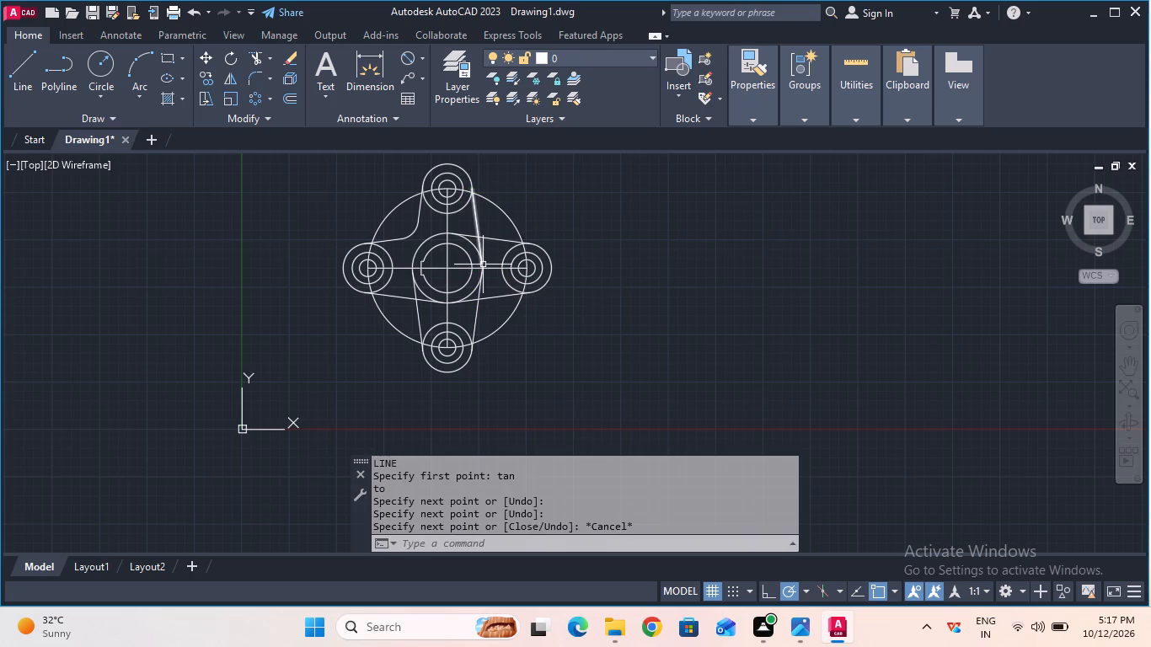
Fillet the lower-left corner between the left lobe's lower tangent line and the bottom lobe's left tangent line with radius 25.4 mm.
{"action": "scroll", "coordinate": [483, 265], "scroll_direction": "up", "scroll_amount": 2}
{"action": "scroll", "coordinate": [483, 265], "scroll_direction": "down", "scroll_amount": 1}
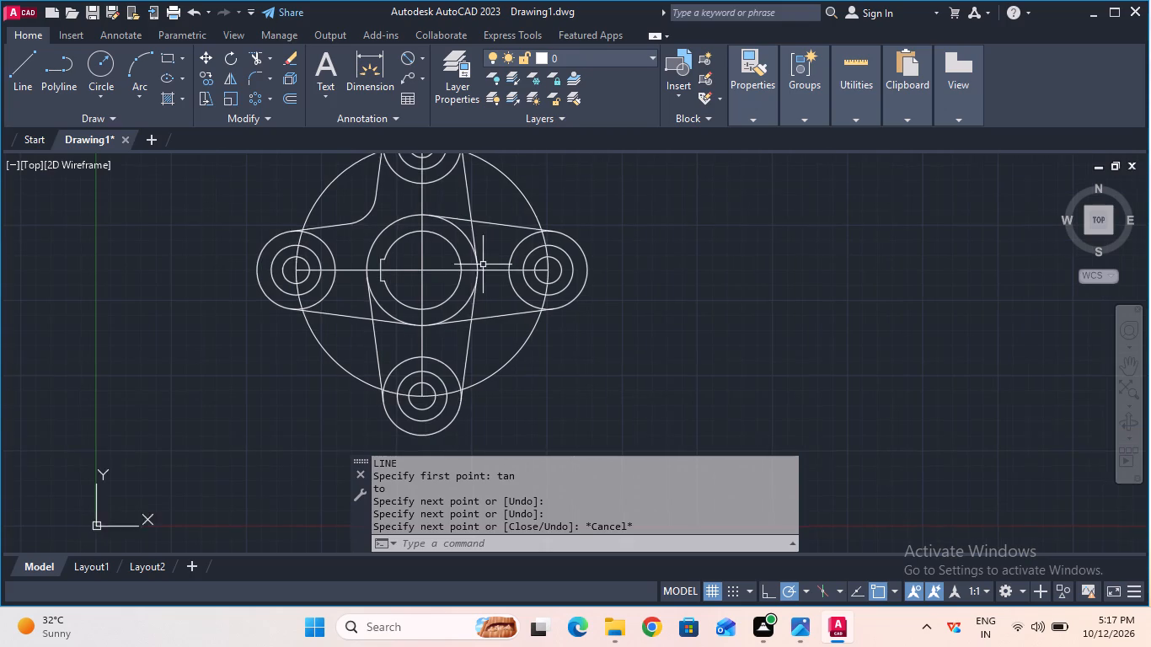
{"action": "scroll", "coordinate": [483, 265], "scroll_direction": "down", "scroll_amount": 1}
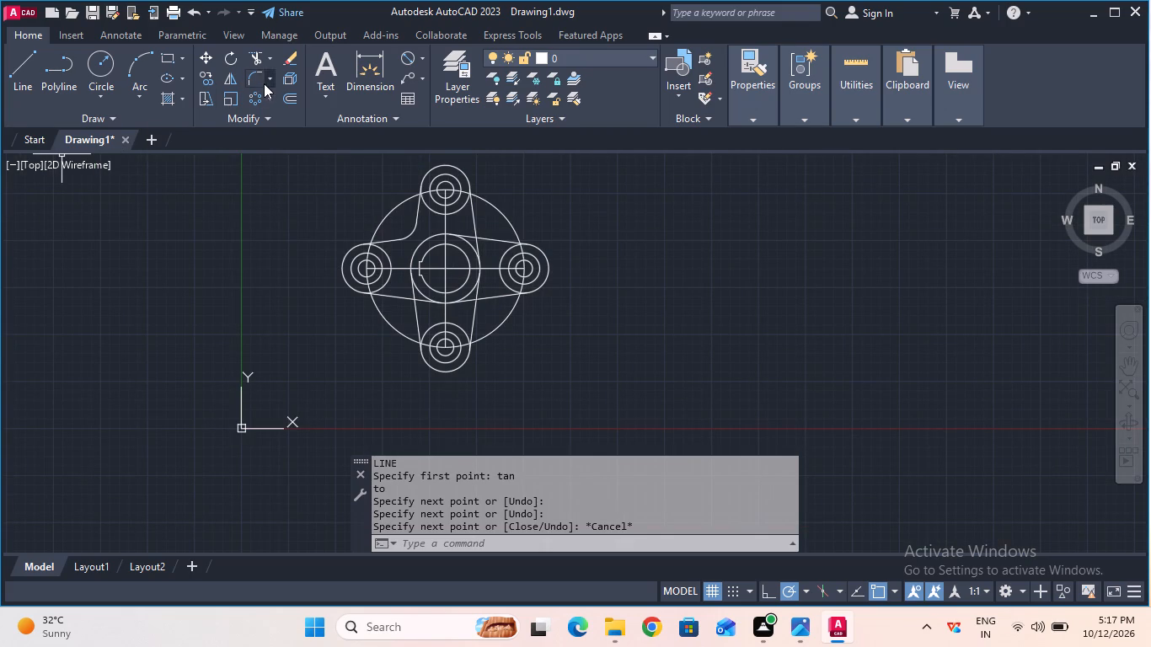
{"action": "left_click", "coordinate": [260, 83]}
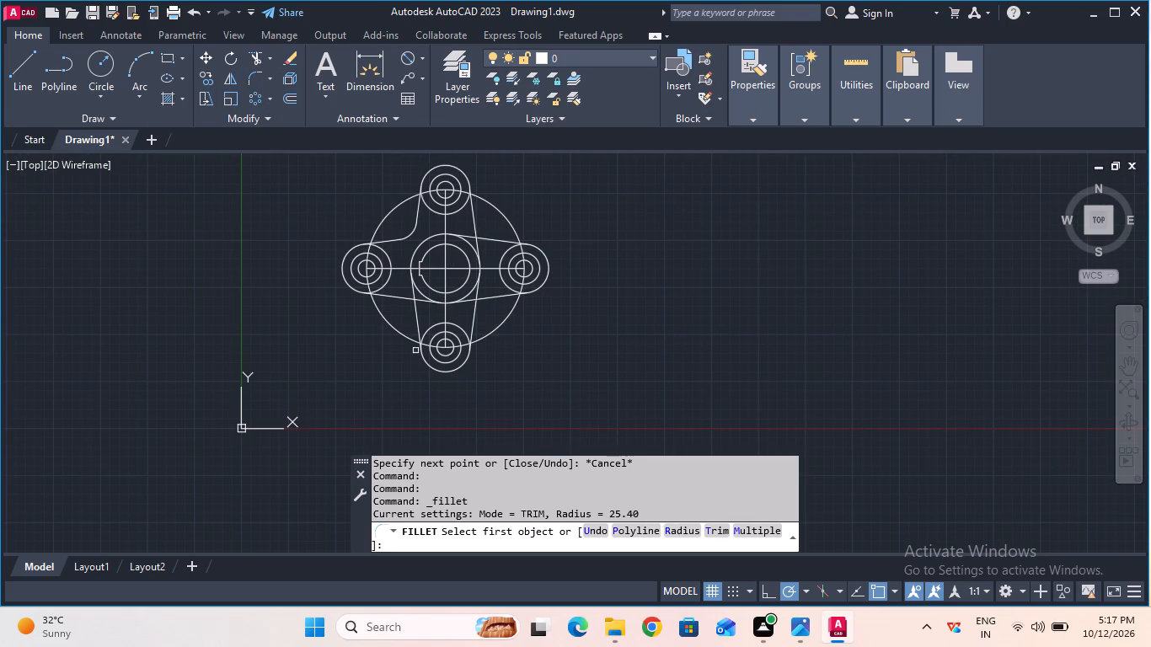
{"action": "left_click", "coordinate": [399, 298]}
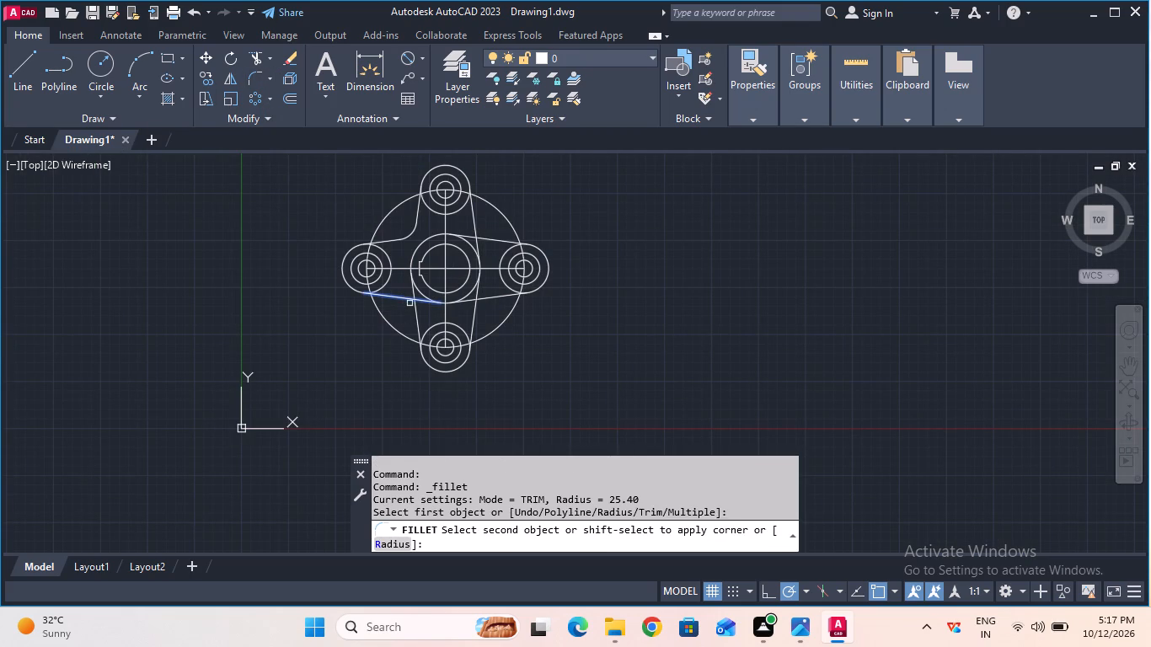
{"action": "left_click", "coordinate": [415, 307]}
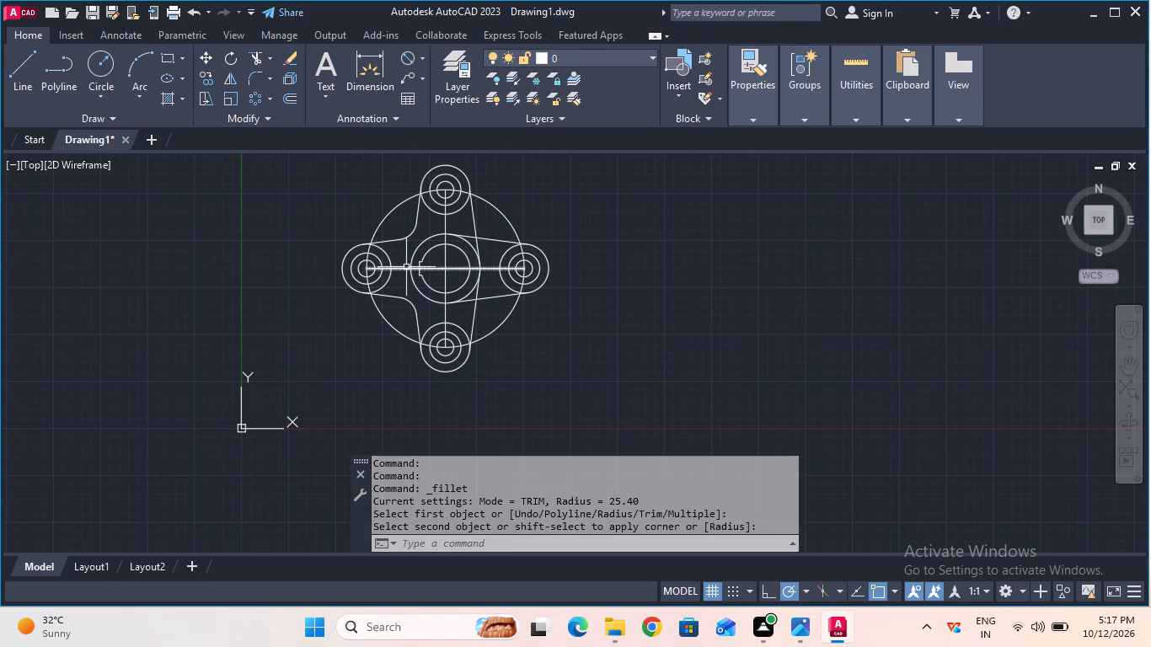
Fillet the lower-right corner between the bottom lobe's right tangent line and the right lobe's lower tangent line with radius 25.4 mm.
{"action": "left_click", "coordinate": [255, 83]}
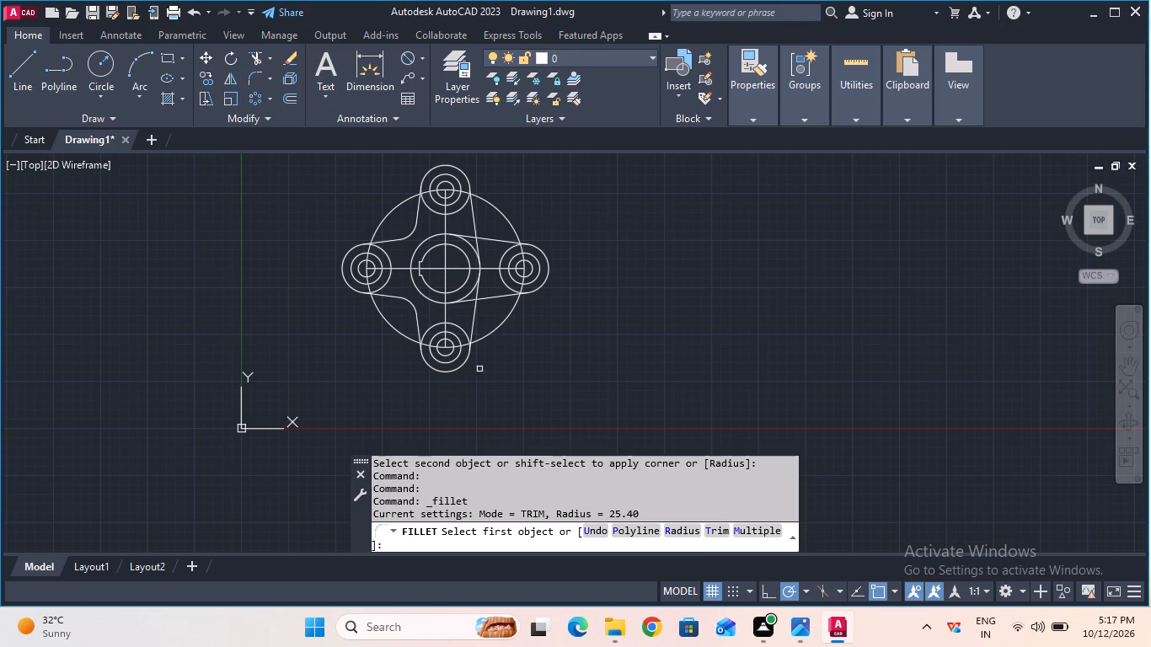
{"action": "left_click", "coordinate": [474, 320]}
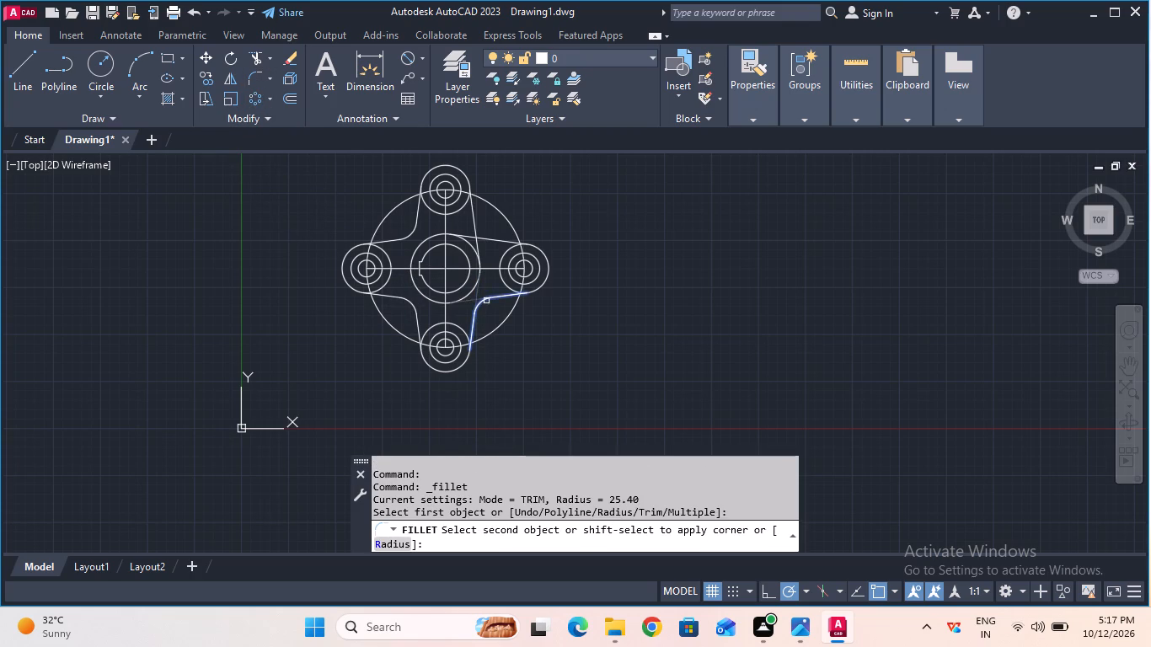
{"action": "left_click", "coordinate": [487, 298]}
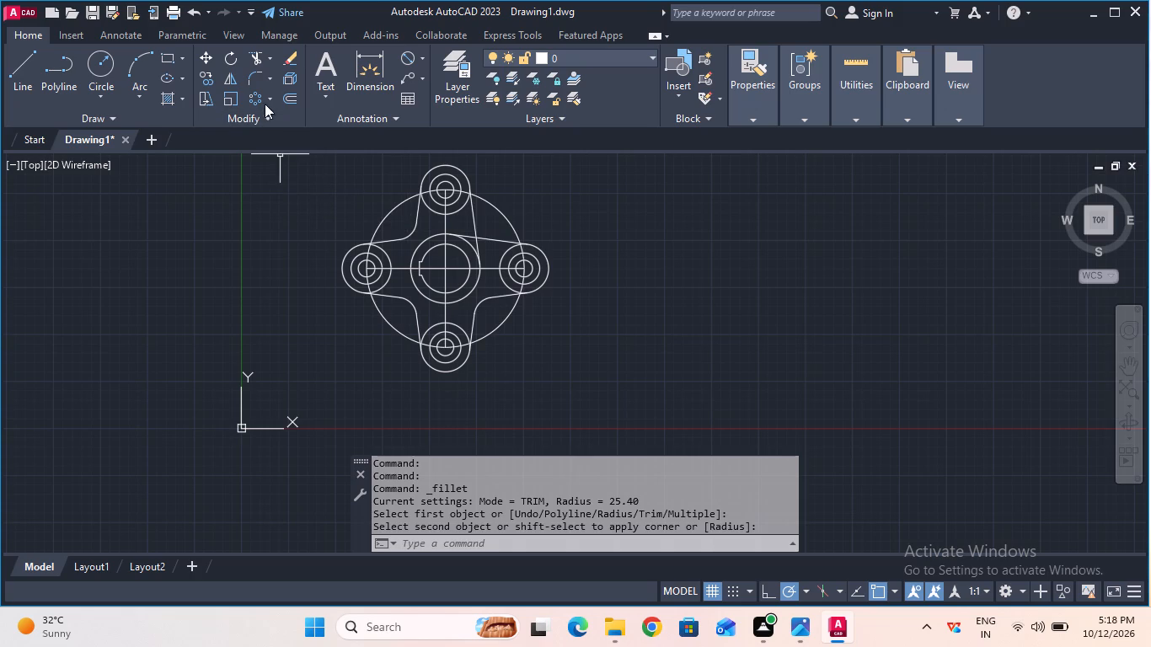
Fillet the upper-right corner between the top lobe's right side line and the right lobe's upper tangent line with radius 25.4 mm.
{"action": "left_click", "coordinate": [257, 79]}
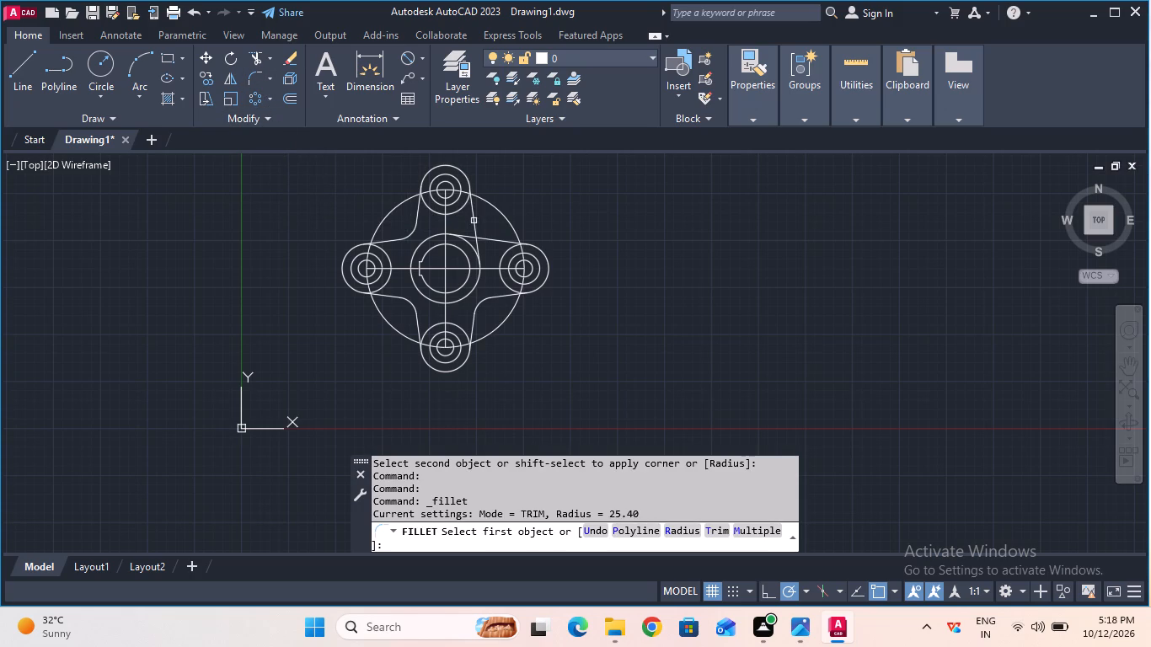
{"action": "left_click", "coordinate": [473, 222]}
{"action": "left_click", "coordinate": [496, 242]}
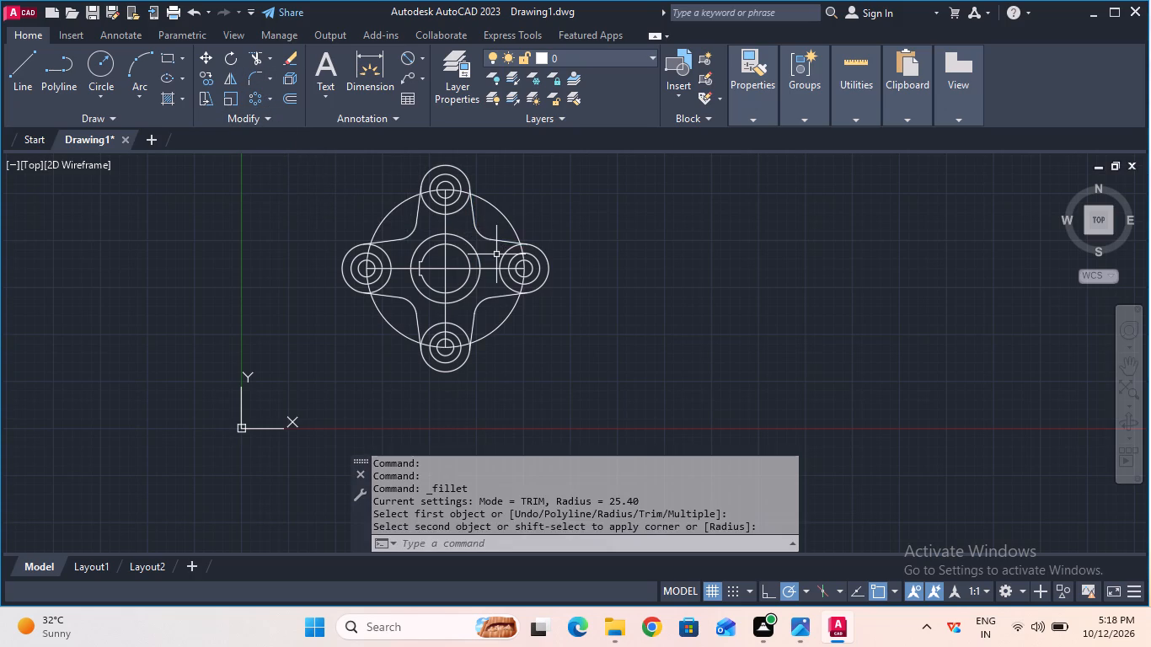
{"action": "key", "text": "Escape"}
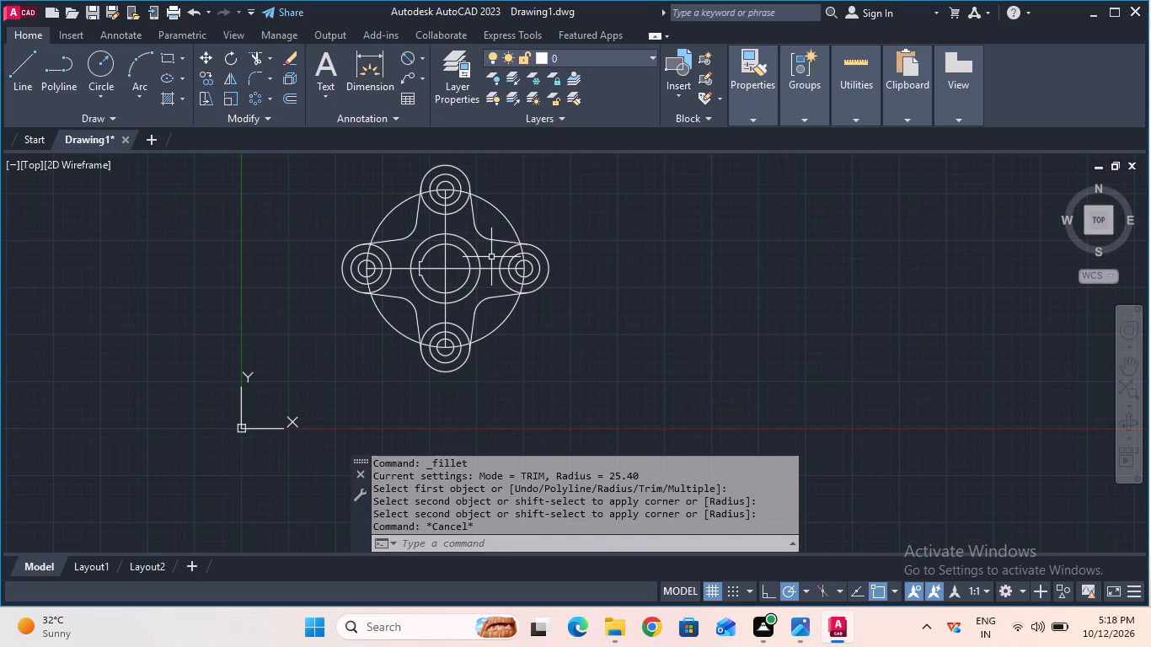
{"action": "scroll", "coordinate": [491, 257], "scroll_direction": "up", "scroll_amount": 1}
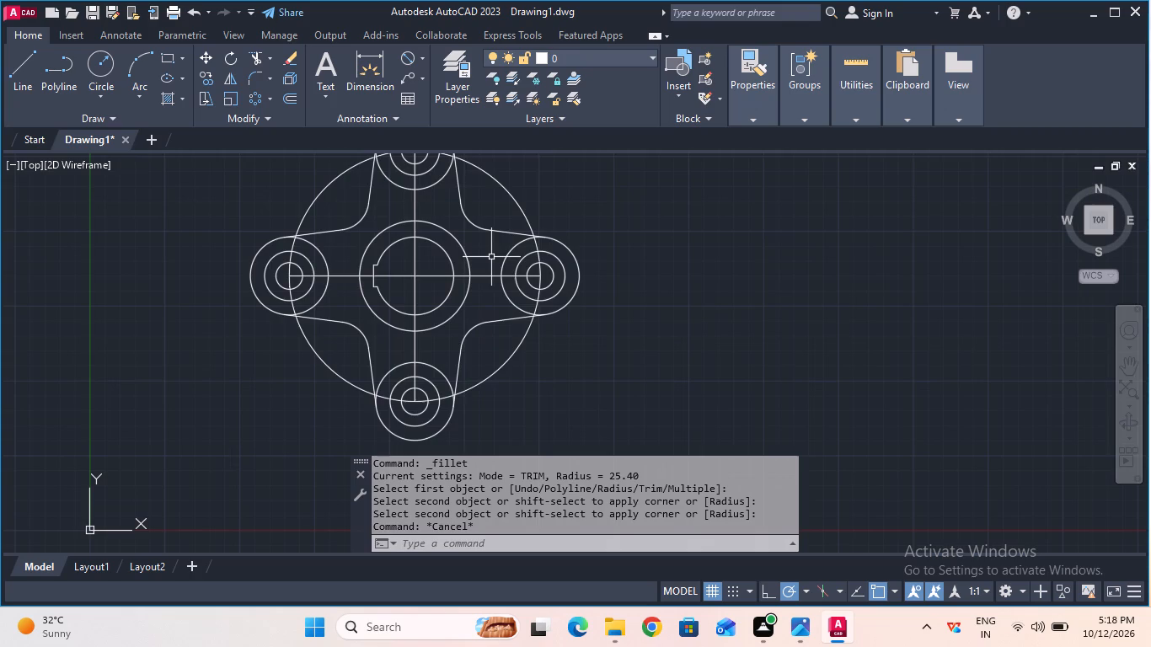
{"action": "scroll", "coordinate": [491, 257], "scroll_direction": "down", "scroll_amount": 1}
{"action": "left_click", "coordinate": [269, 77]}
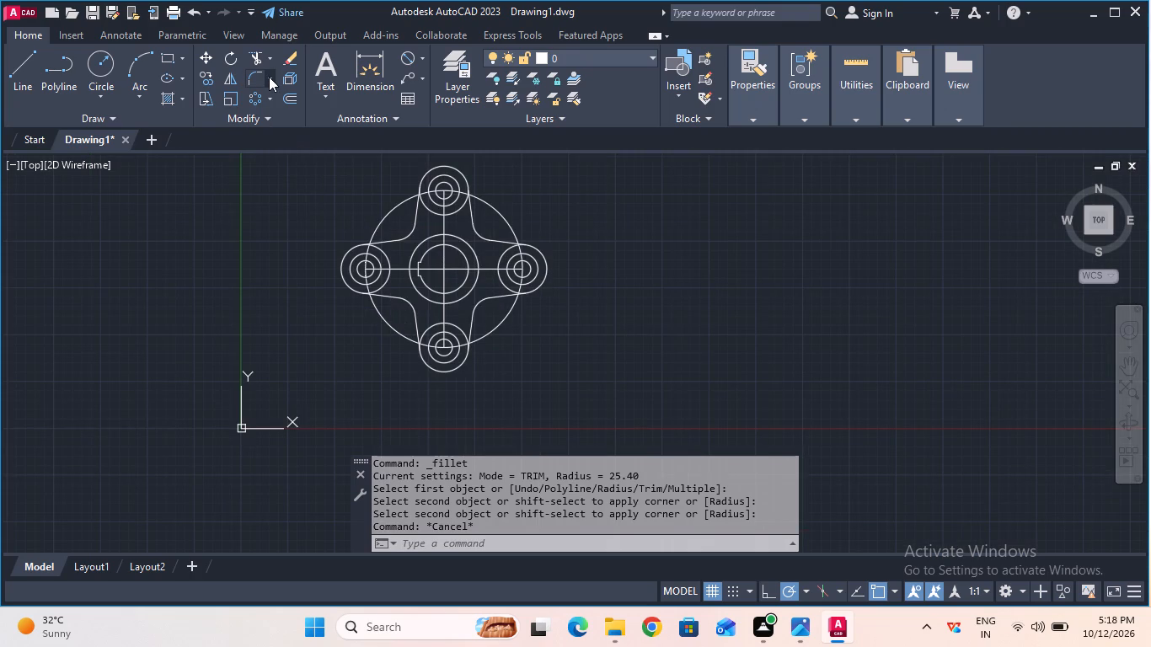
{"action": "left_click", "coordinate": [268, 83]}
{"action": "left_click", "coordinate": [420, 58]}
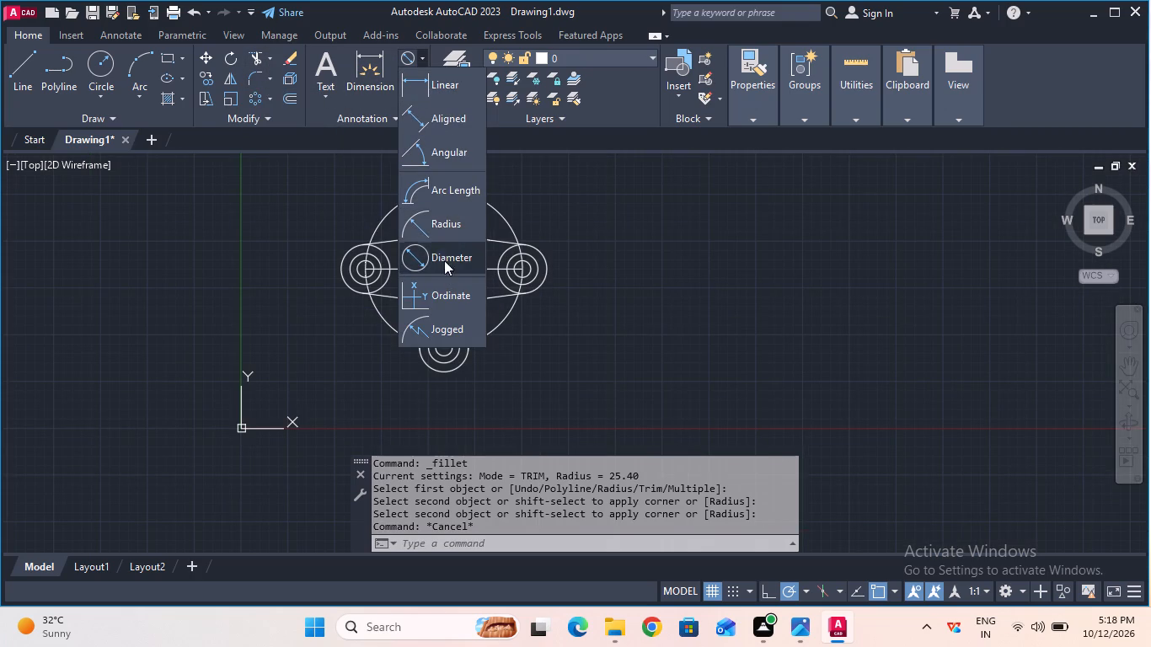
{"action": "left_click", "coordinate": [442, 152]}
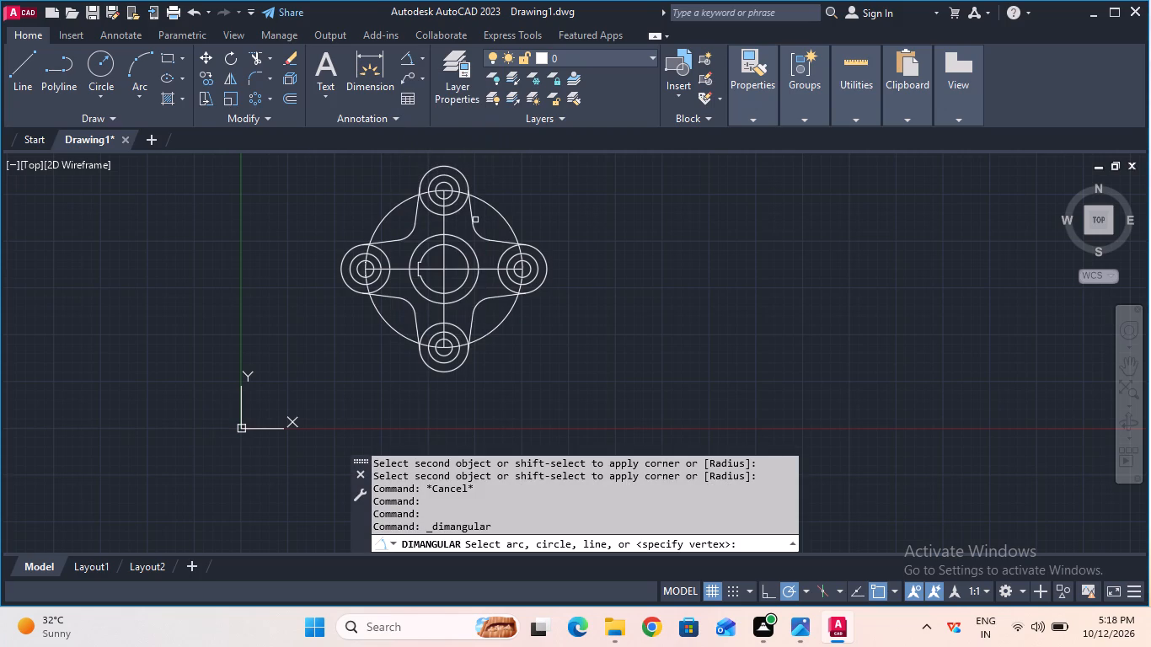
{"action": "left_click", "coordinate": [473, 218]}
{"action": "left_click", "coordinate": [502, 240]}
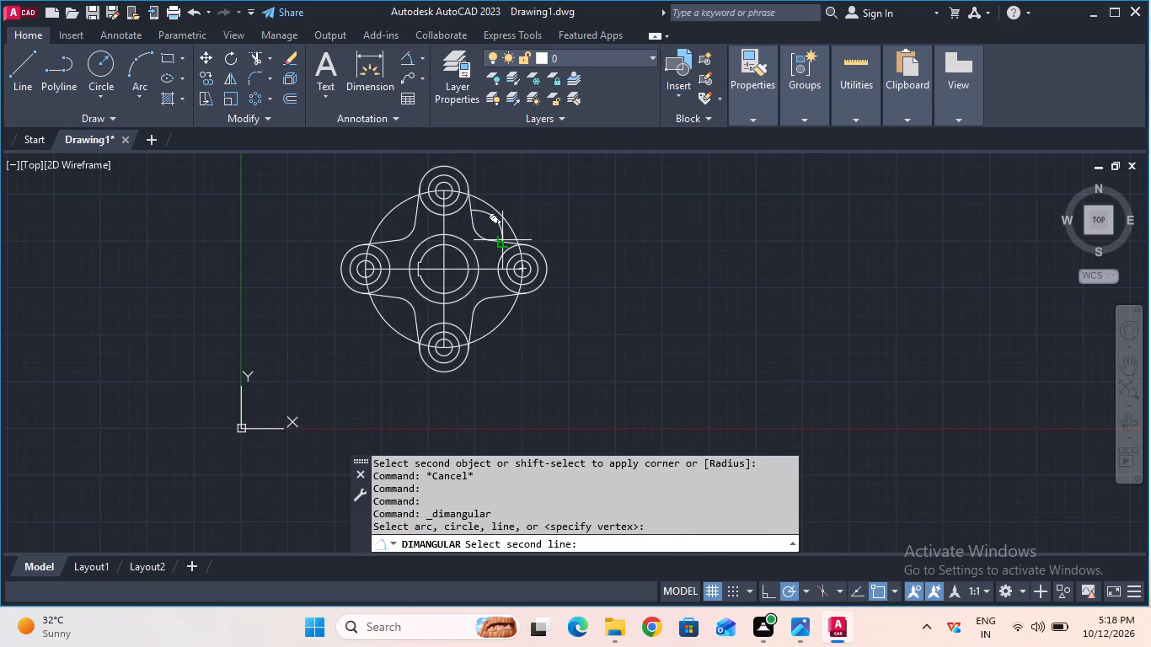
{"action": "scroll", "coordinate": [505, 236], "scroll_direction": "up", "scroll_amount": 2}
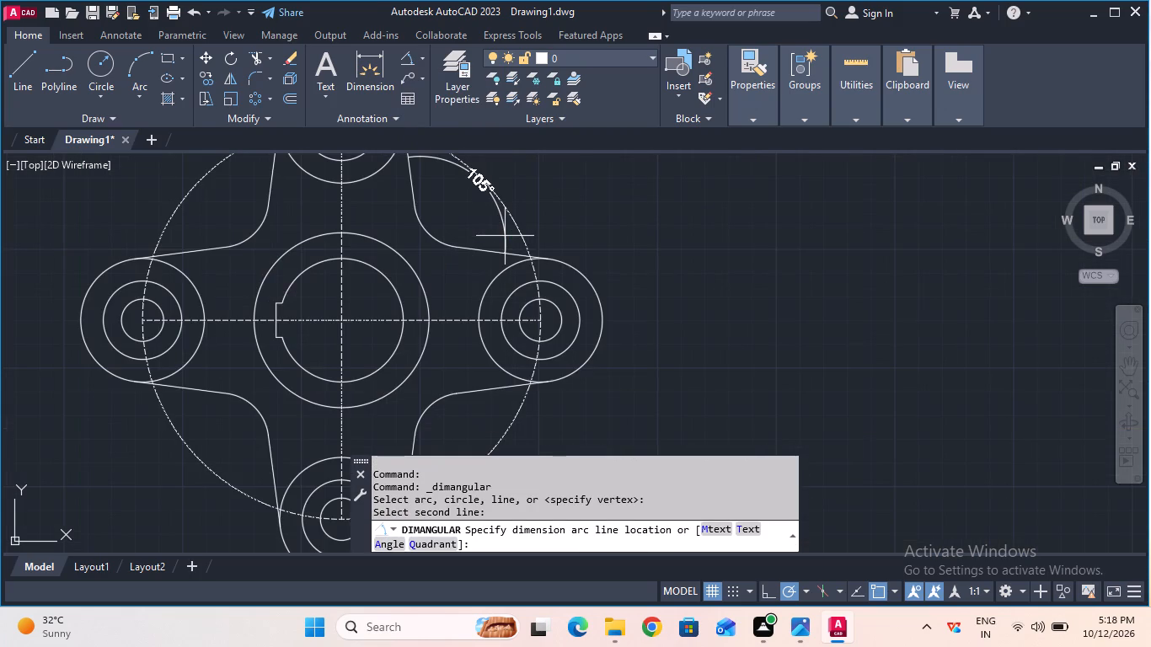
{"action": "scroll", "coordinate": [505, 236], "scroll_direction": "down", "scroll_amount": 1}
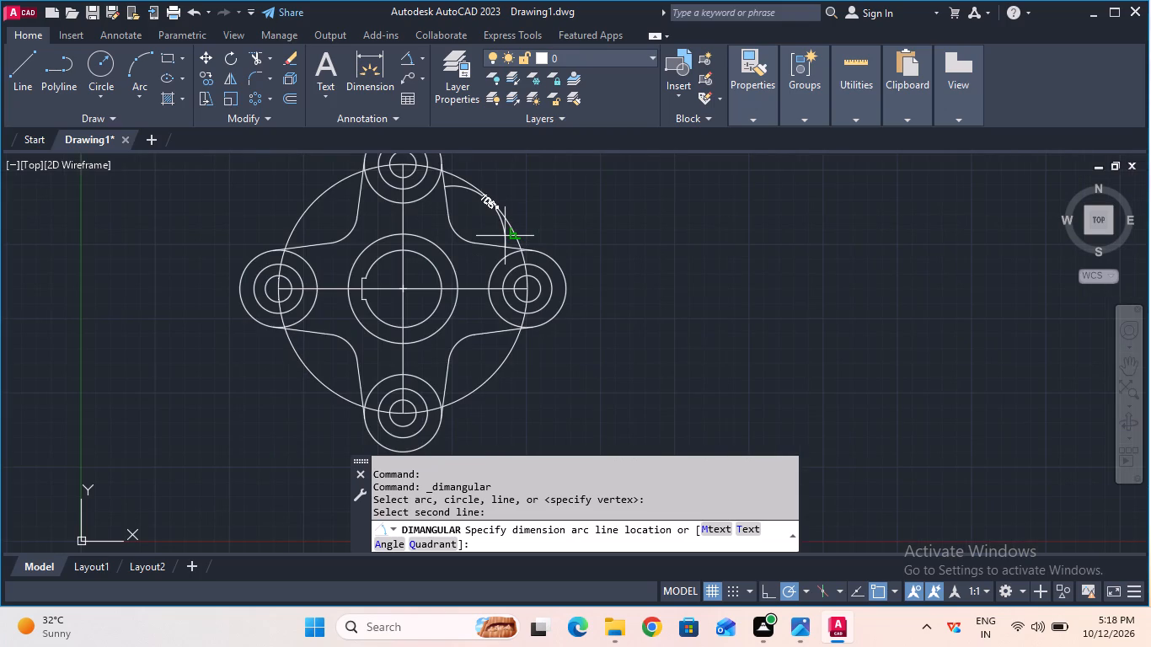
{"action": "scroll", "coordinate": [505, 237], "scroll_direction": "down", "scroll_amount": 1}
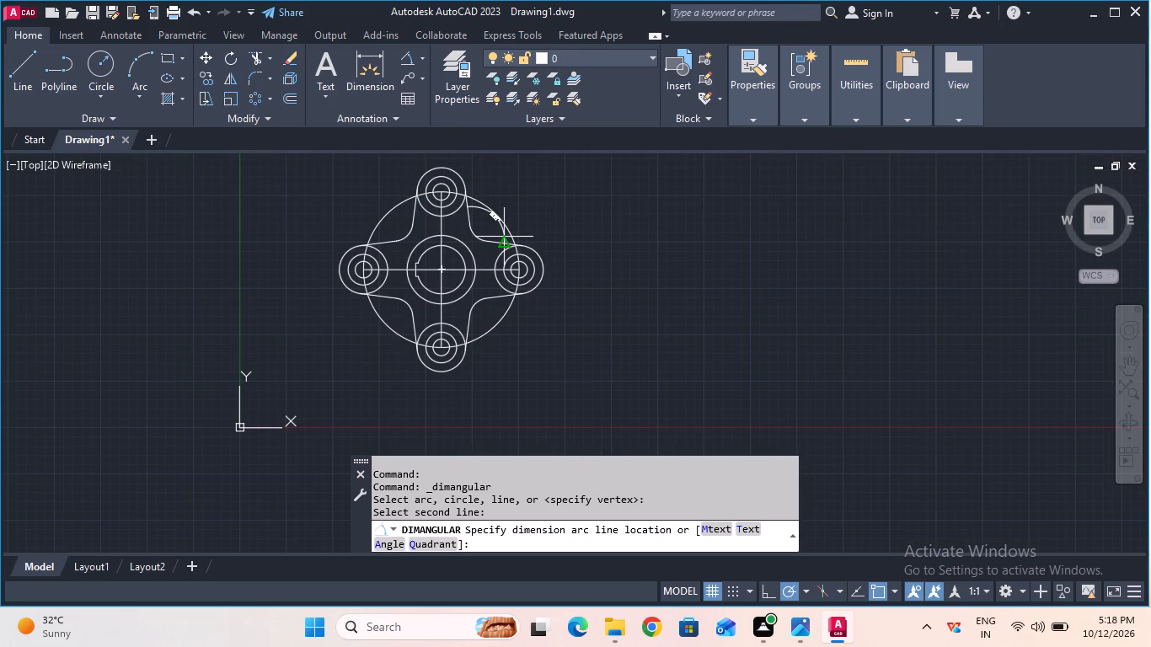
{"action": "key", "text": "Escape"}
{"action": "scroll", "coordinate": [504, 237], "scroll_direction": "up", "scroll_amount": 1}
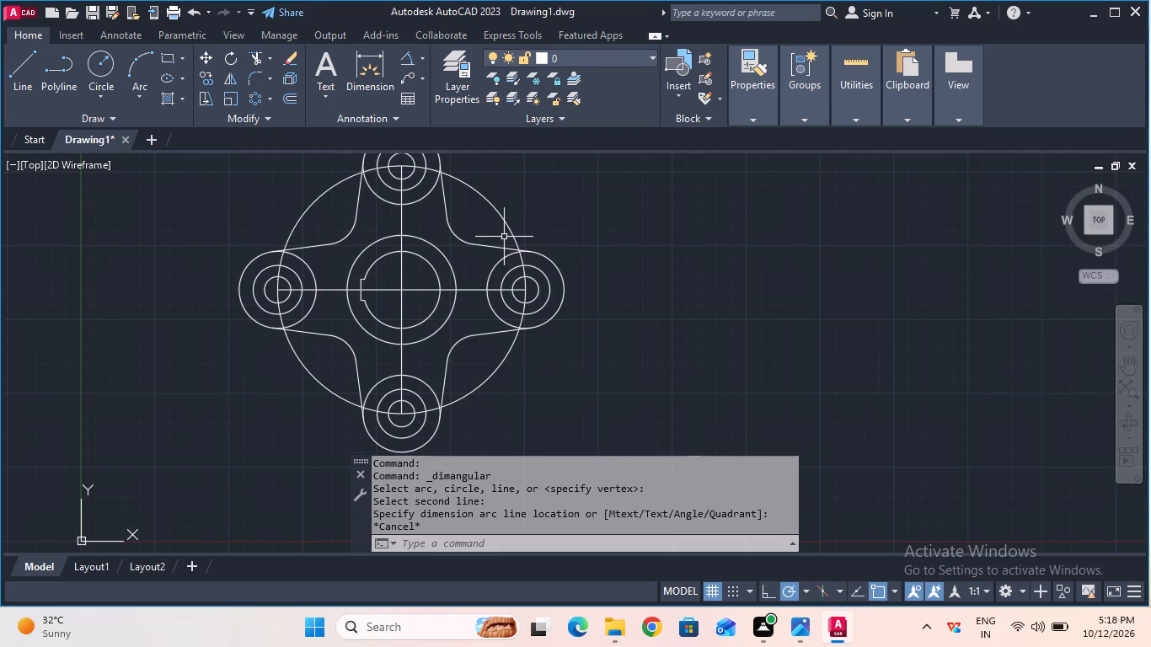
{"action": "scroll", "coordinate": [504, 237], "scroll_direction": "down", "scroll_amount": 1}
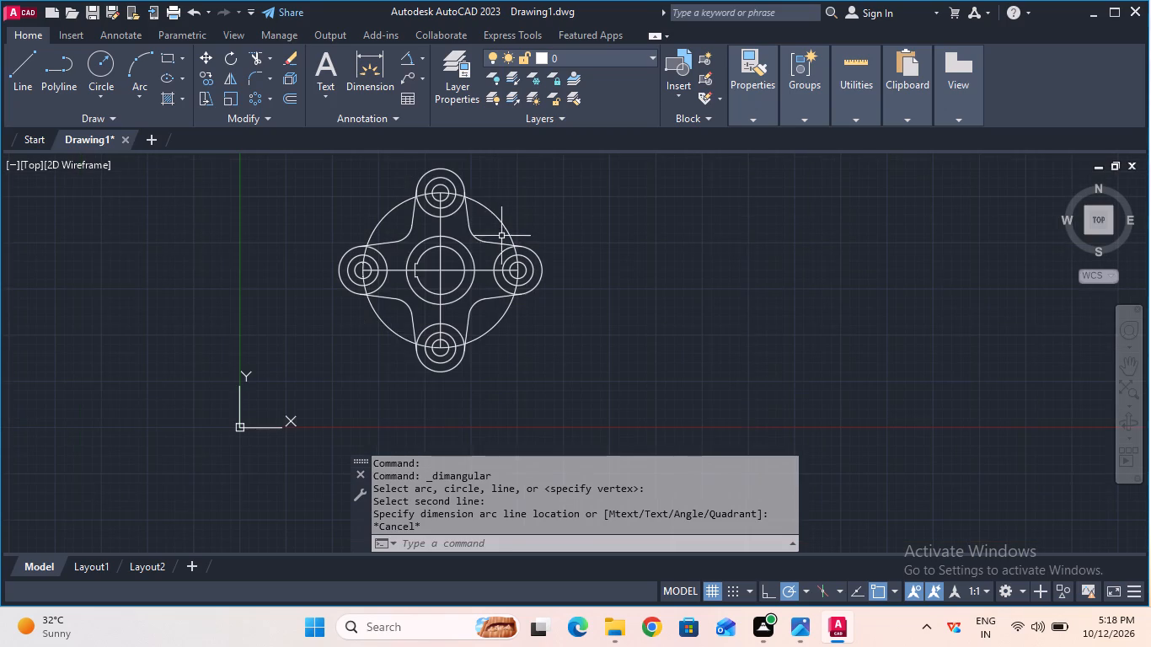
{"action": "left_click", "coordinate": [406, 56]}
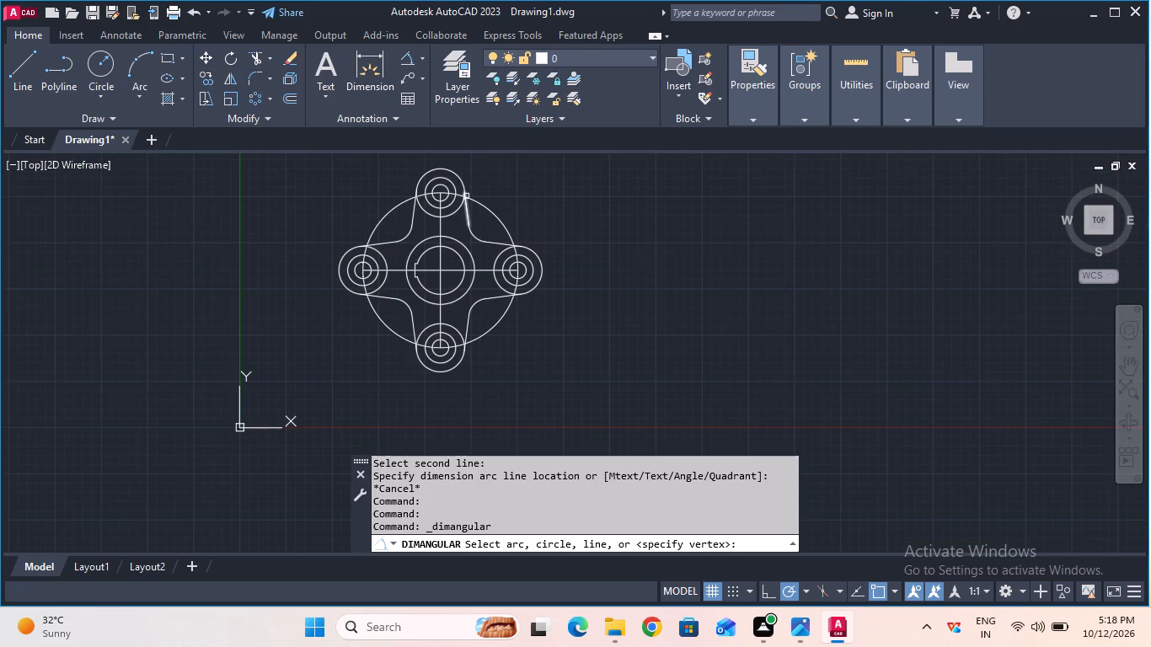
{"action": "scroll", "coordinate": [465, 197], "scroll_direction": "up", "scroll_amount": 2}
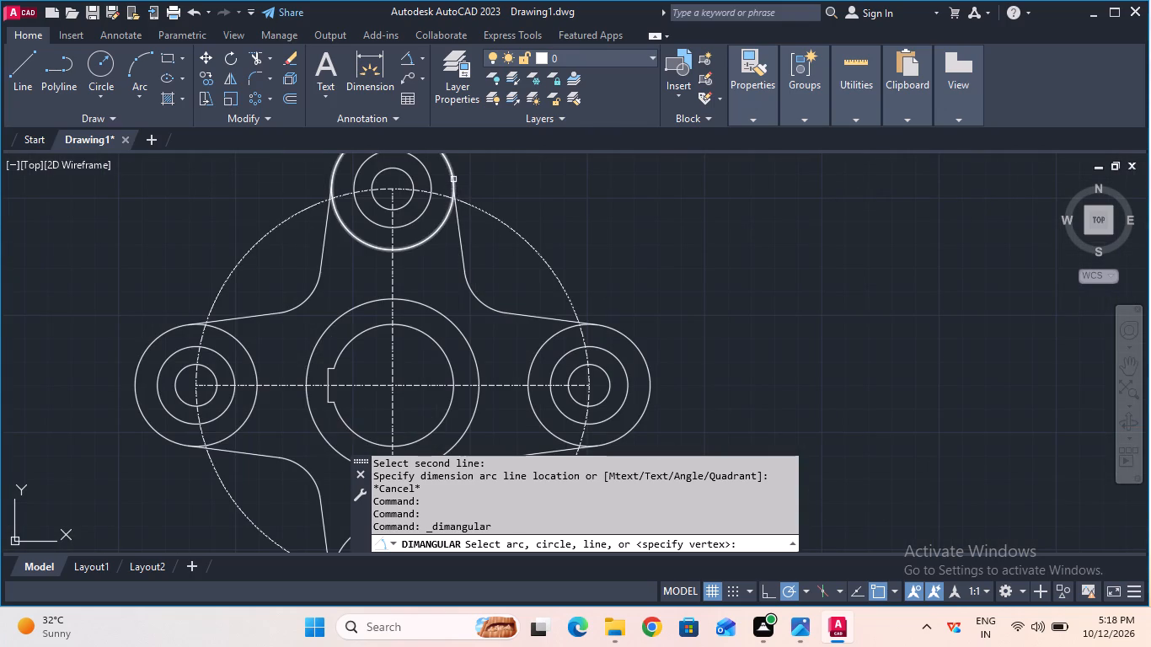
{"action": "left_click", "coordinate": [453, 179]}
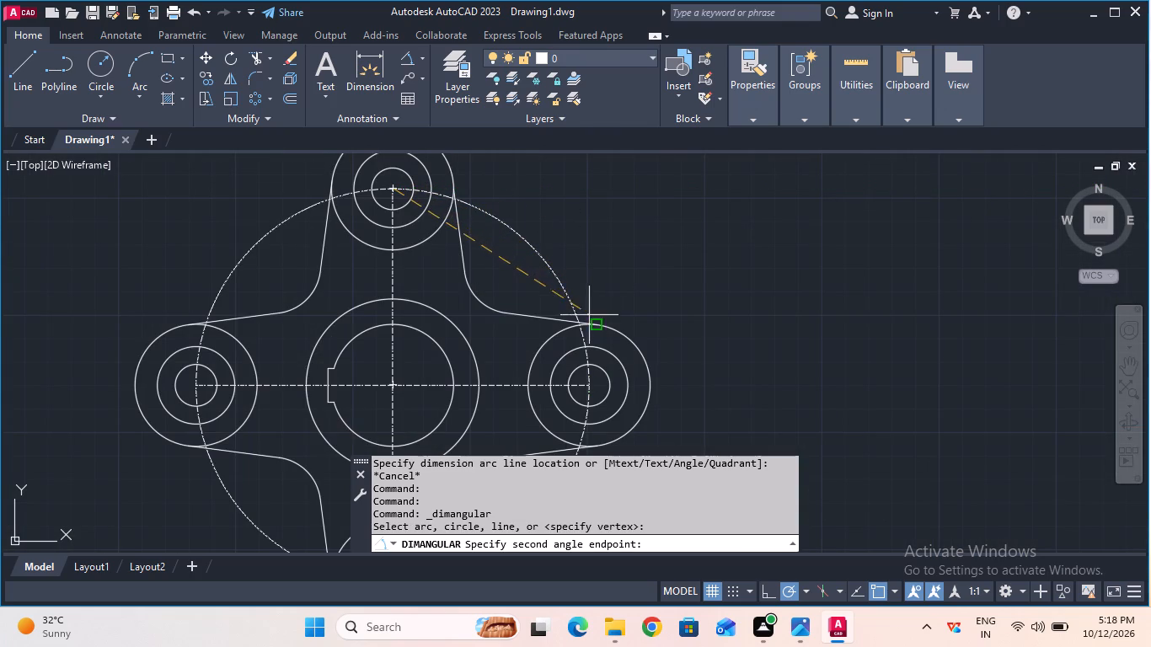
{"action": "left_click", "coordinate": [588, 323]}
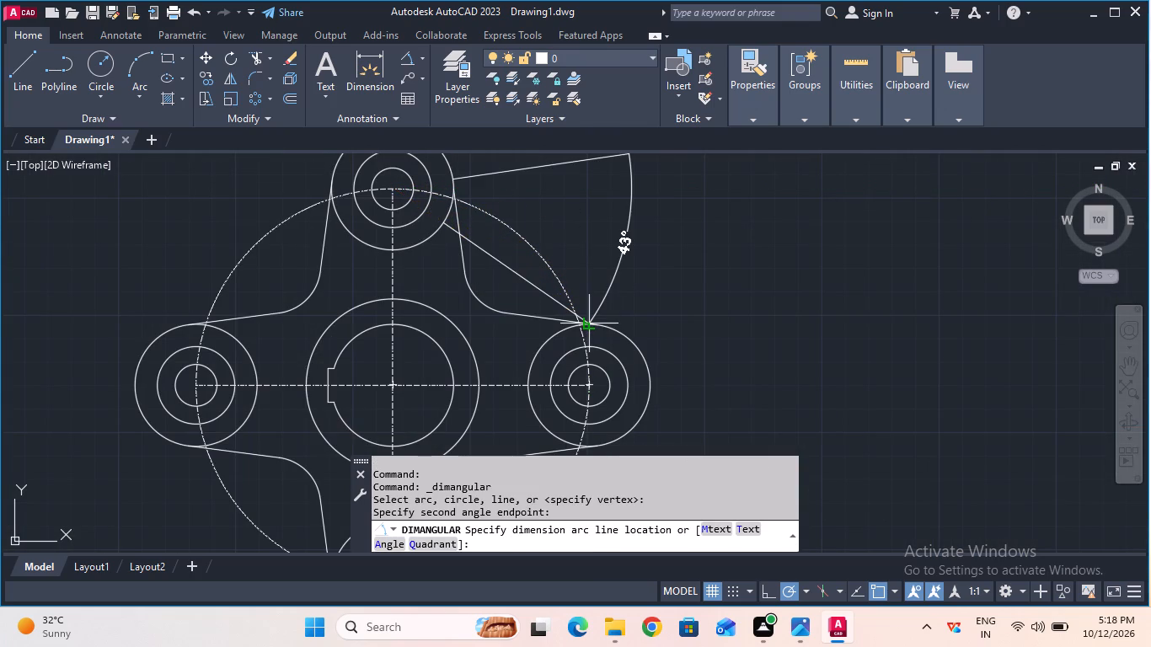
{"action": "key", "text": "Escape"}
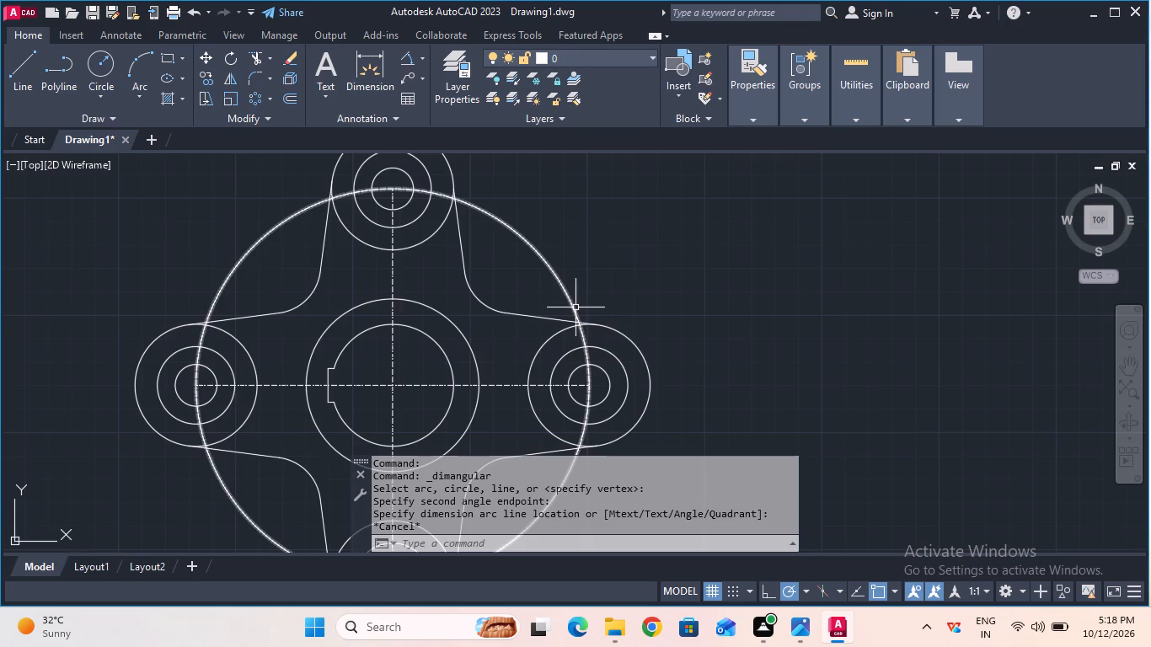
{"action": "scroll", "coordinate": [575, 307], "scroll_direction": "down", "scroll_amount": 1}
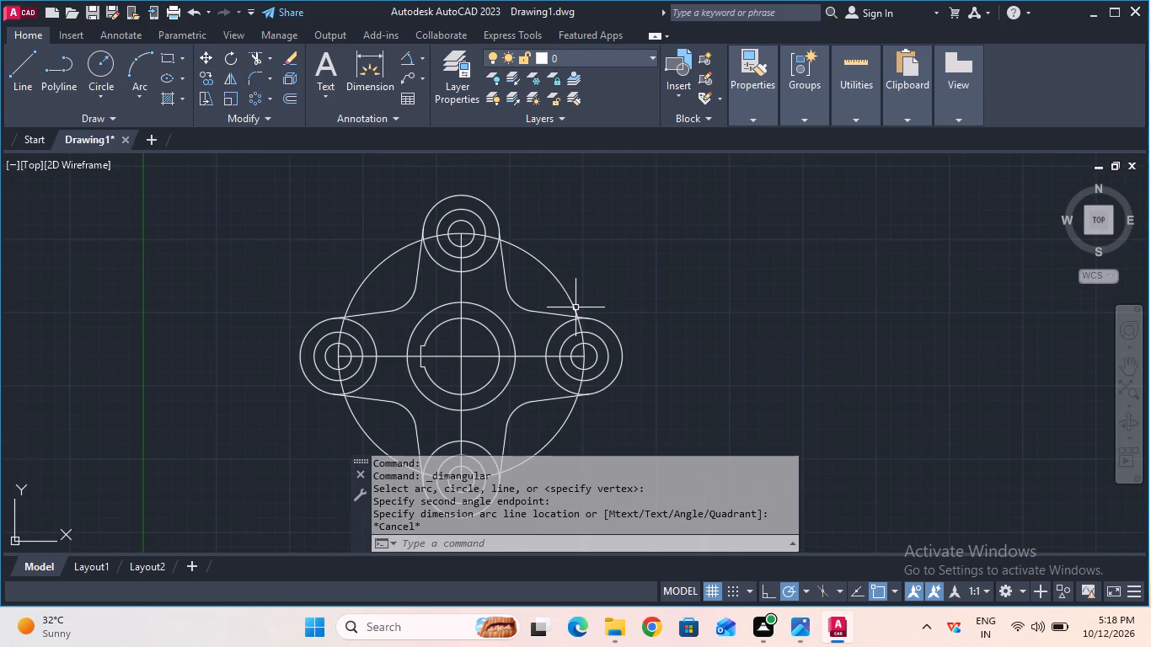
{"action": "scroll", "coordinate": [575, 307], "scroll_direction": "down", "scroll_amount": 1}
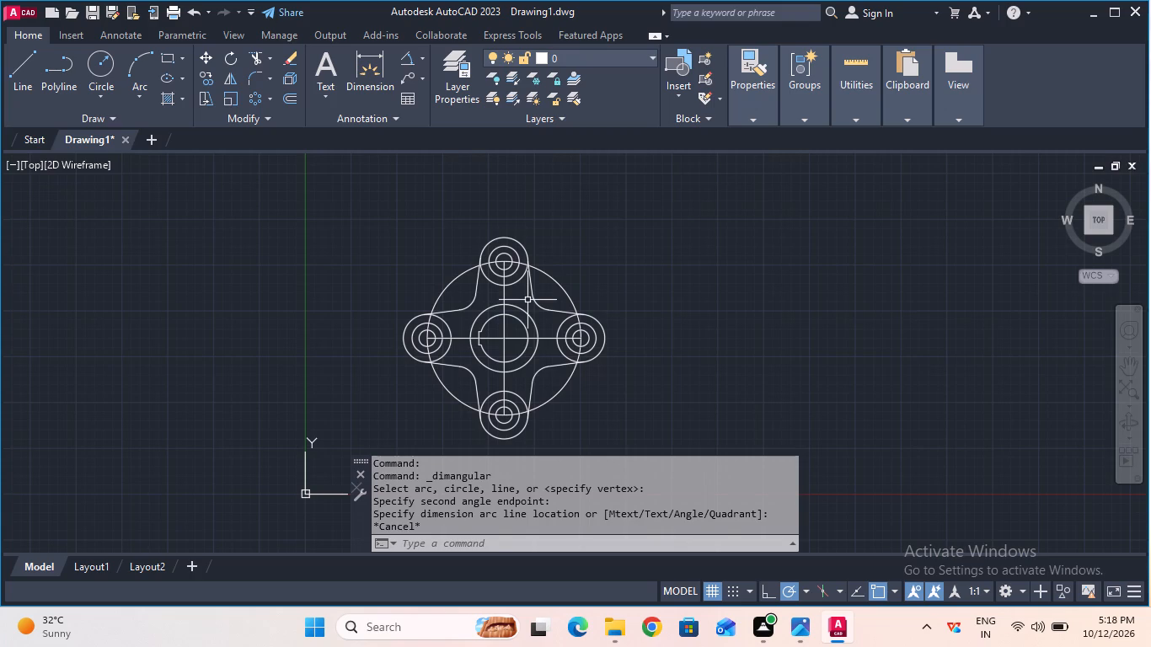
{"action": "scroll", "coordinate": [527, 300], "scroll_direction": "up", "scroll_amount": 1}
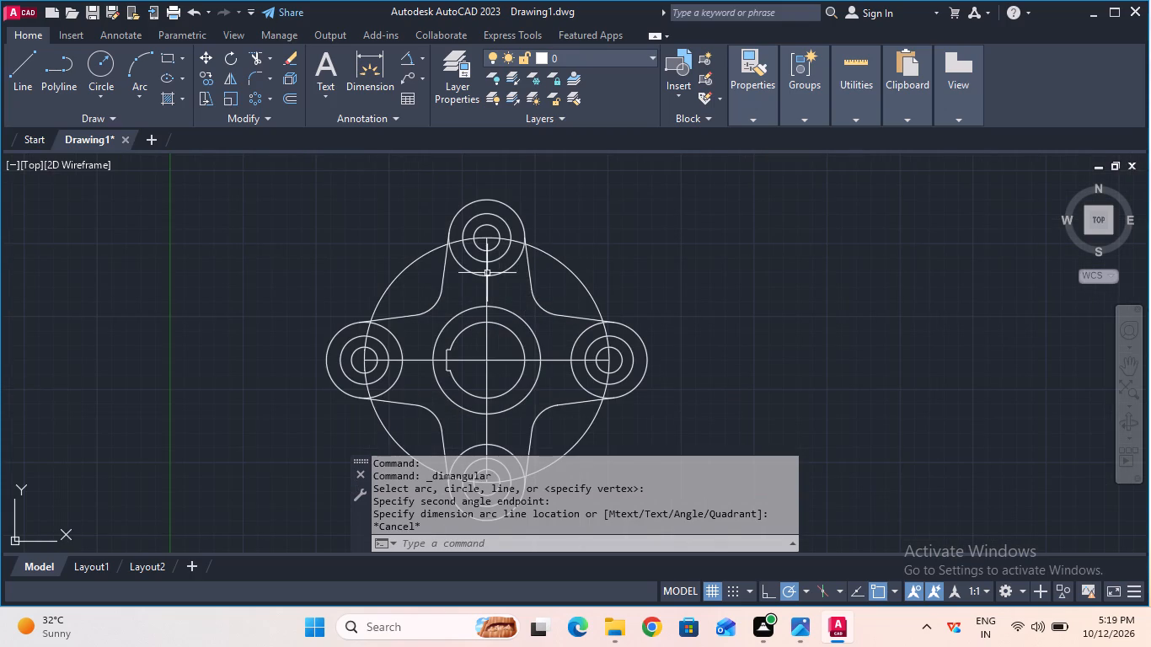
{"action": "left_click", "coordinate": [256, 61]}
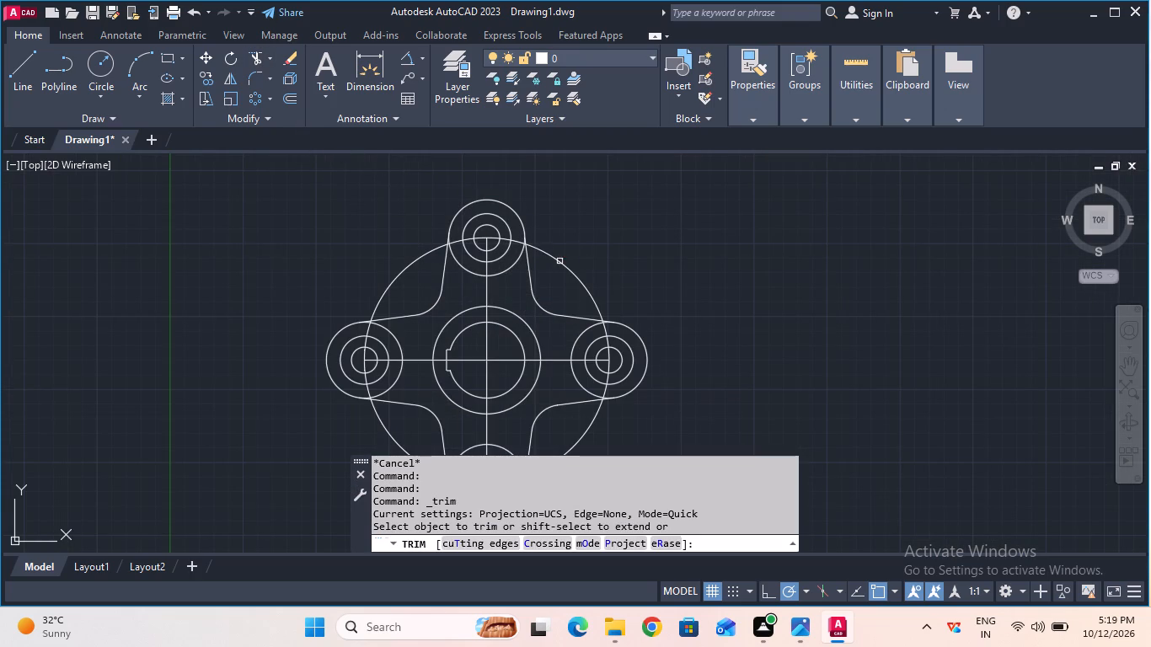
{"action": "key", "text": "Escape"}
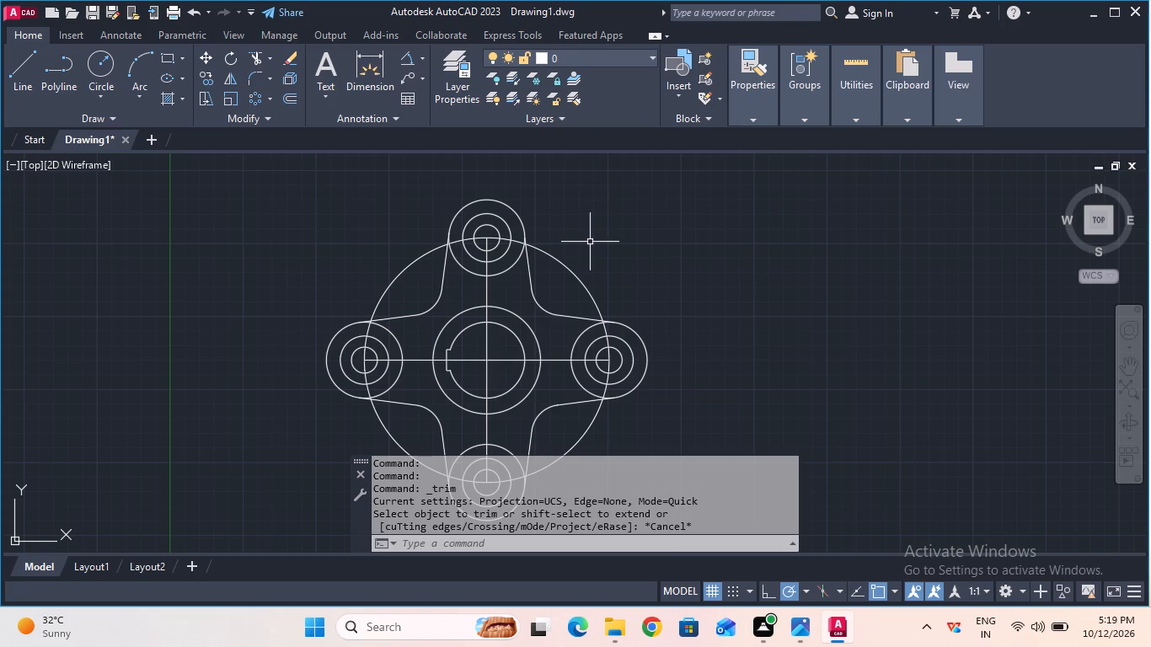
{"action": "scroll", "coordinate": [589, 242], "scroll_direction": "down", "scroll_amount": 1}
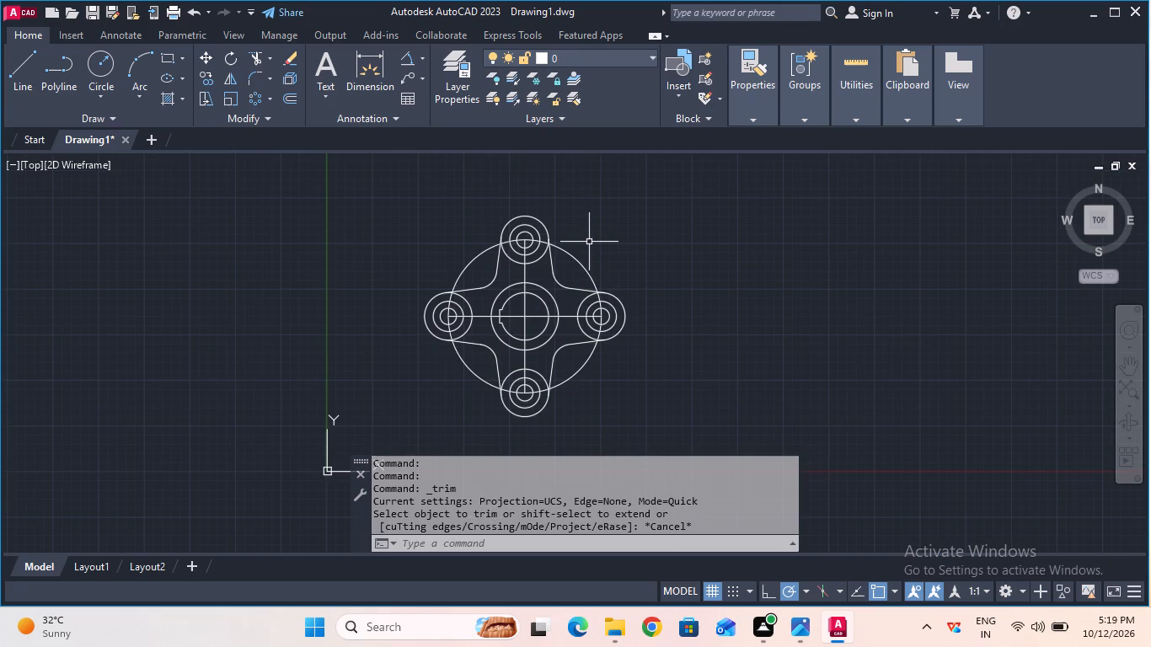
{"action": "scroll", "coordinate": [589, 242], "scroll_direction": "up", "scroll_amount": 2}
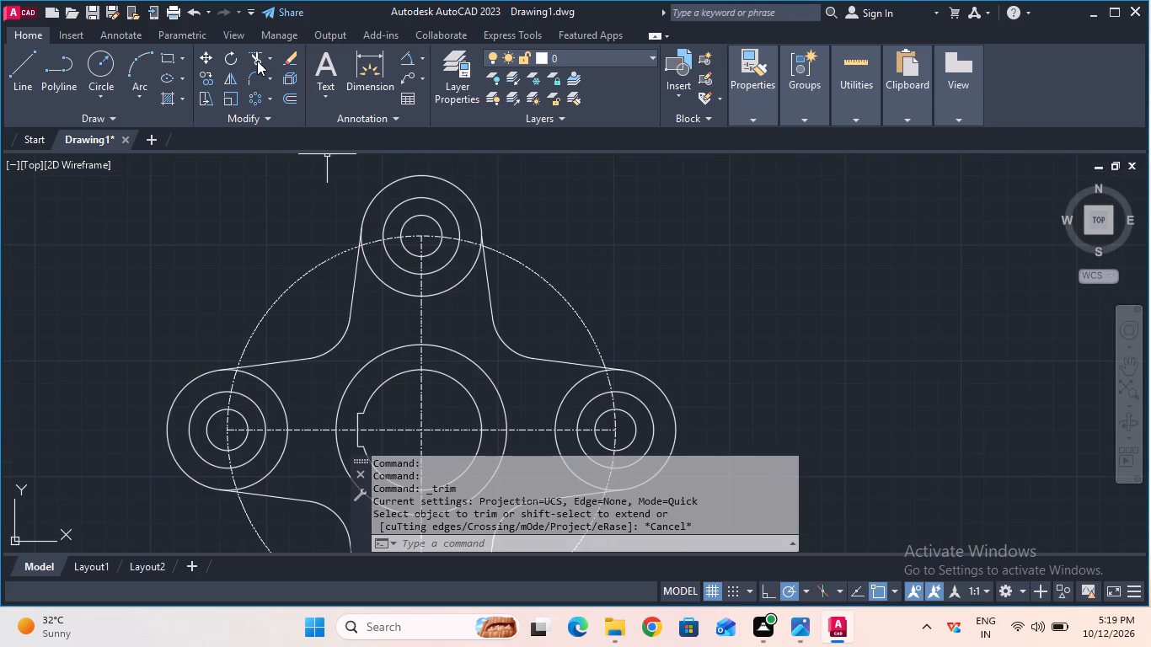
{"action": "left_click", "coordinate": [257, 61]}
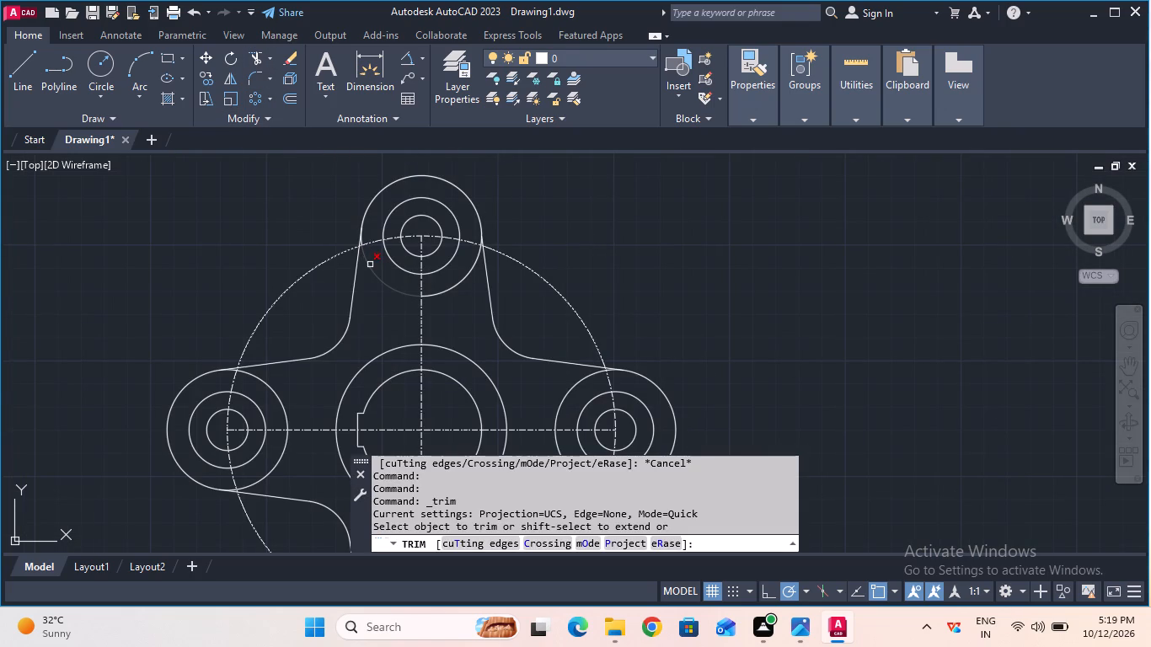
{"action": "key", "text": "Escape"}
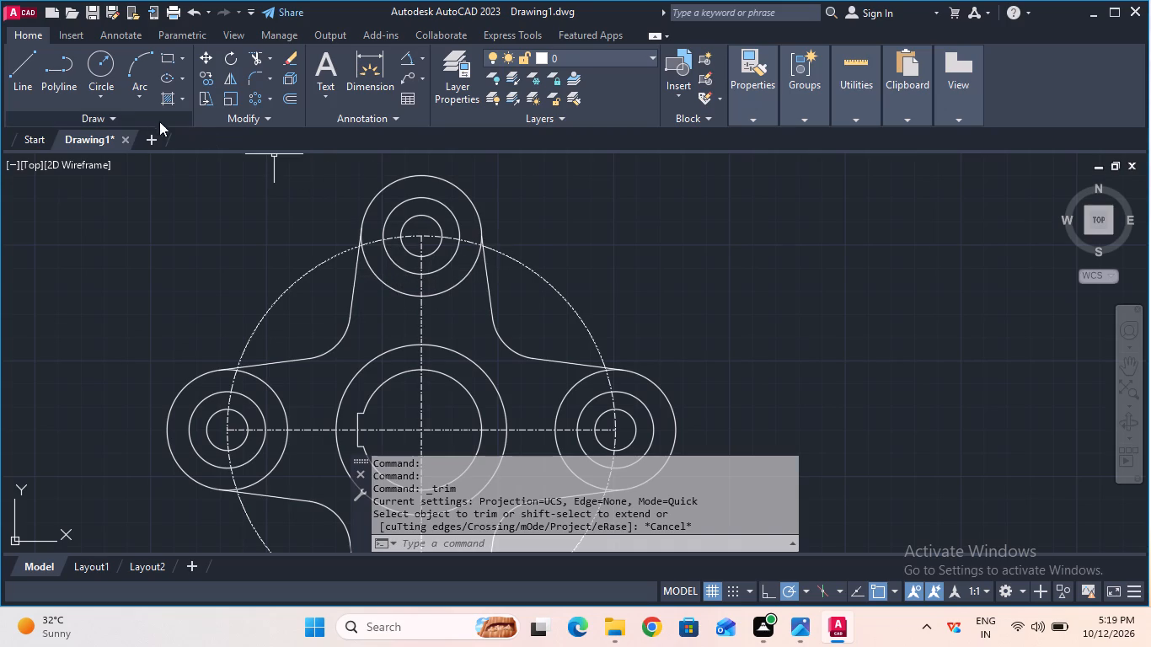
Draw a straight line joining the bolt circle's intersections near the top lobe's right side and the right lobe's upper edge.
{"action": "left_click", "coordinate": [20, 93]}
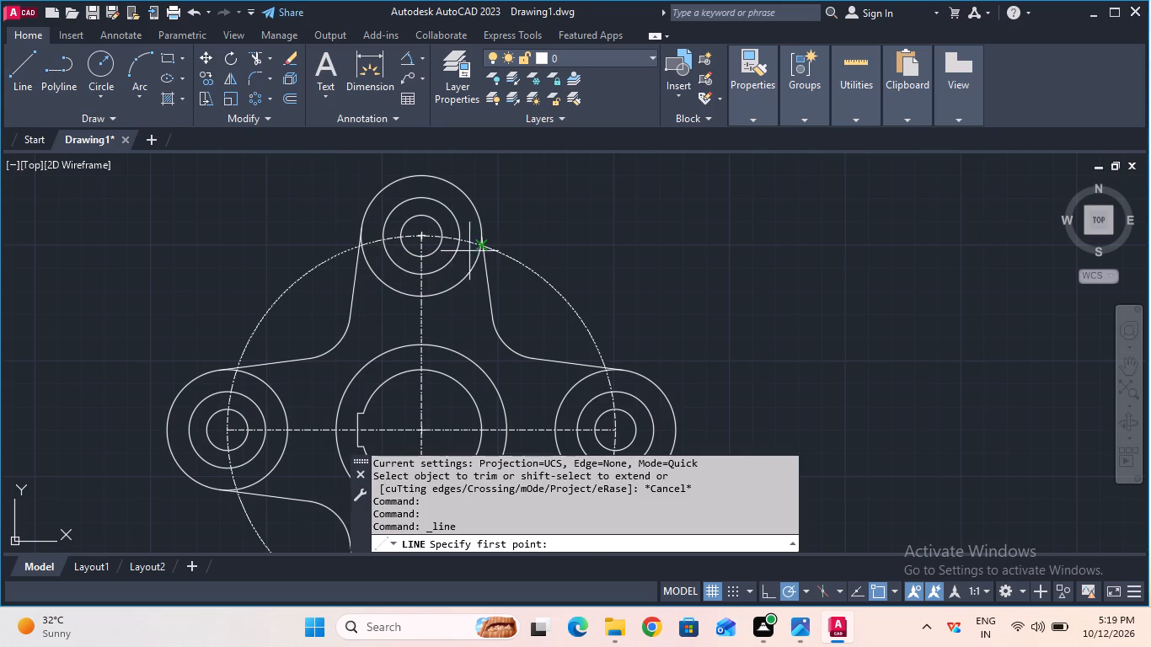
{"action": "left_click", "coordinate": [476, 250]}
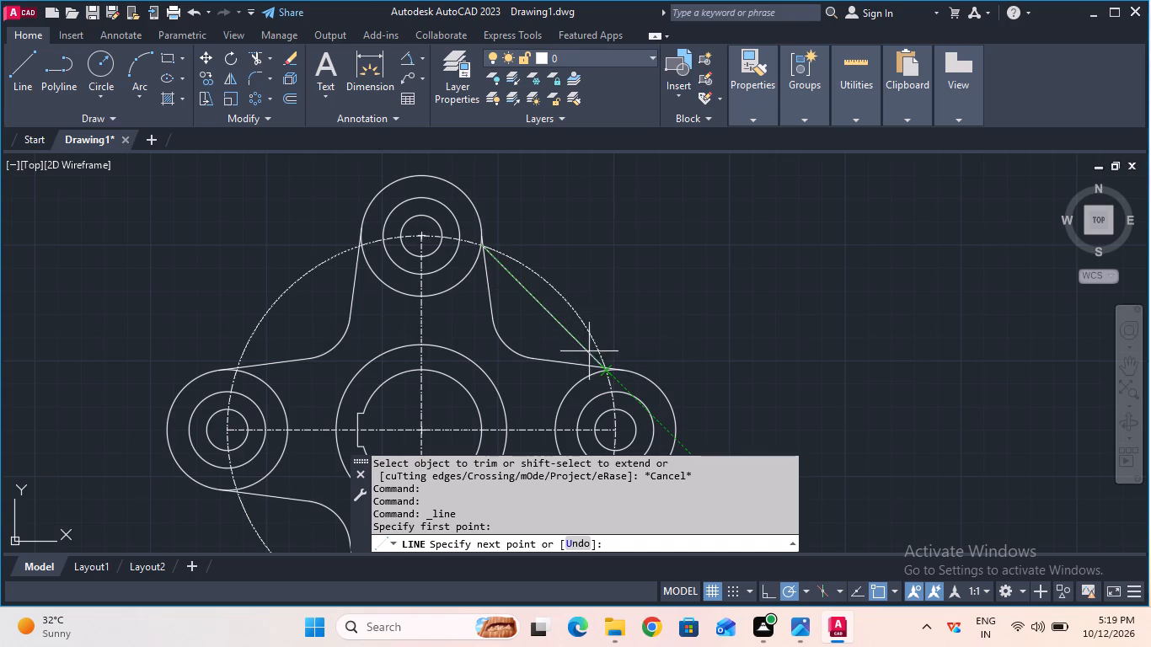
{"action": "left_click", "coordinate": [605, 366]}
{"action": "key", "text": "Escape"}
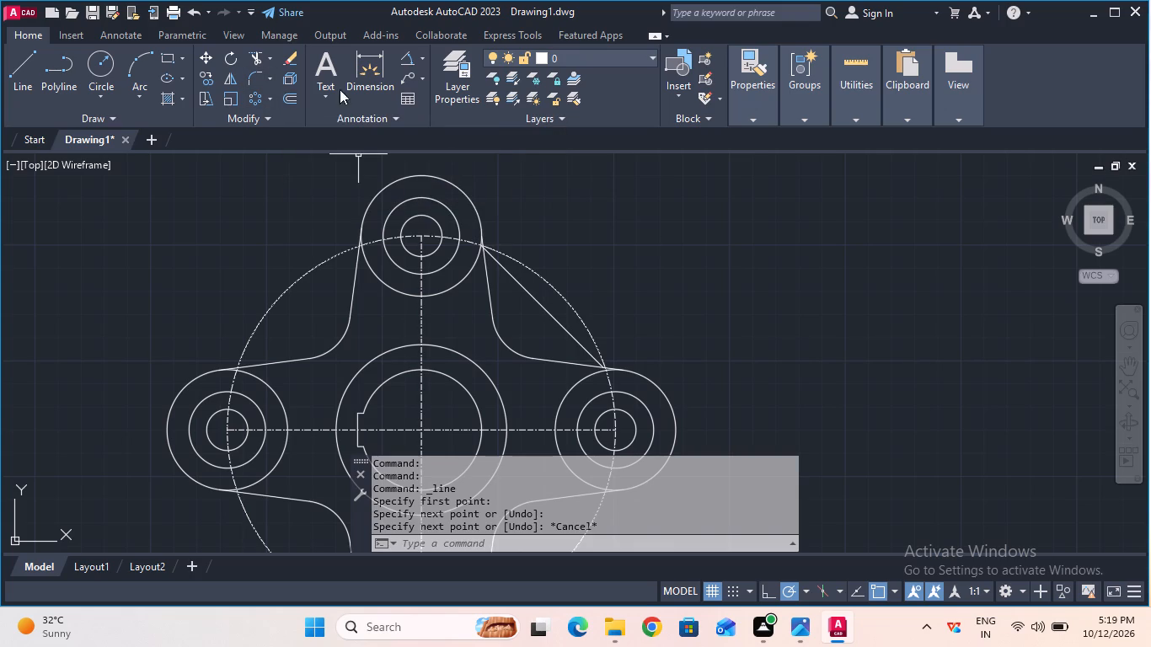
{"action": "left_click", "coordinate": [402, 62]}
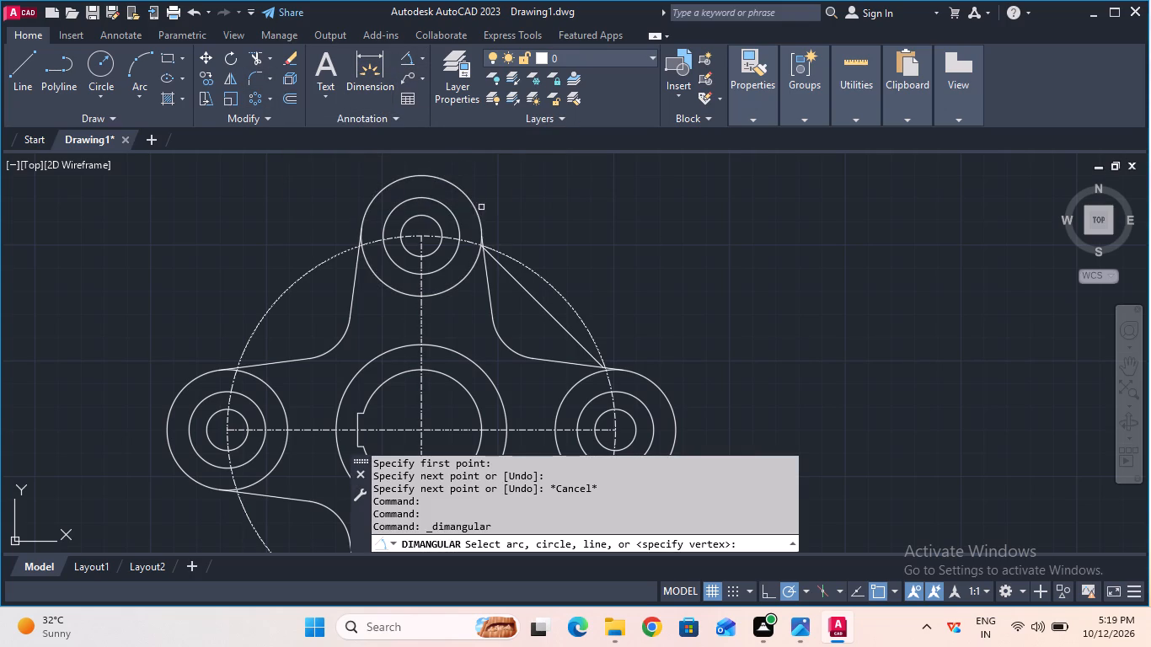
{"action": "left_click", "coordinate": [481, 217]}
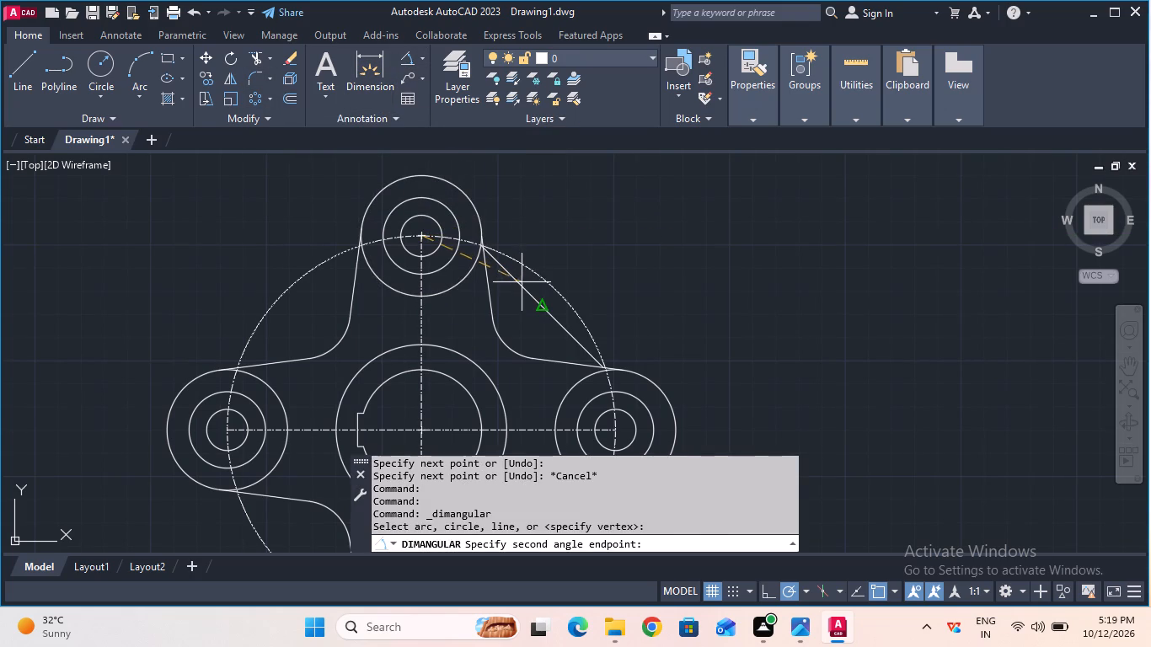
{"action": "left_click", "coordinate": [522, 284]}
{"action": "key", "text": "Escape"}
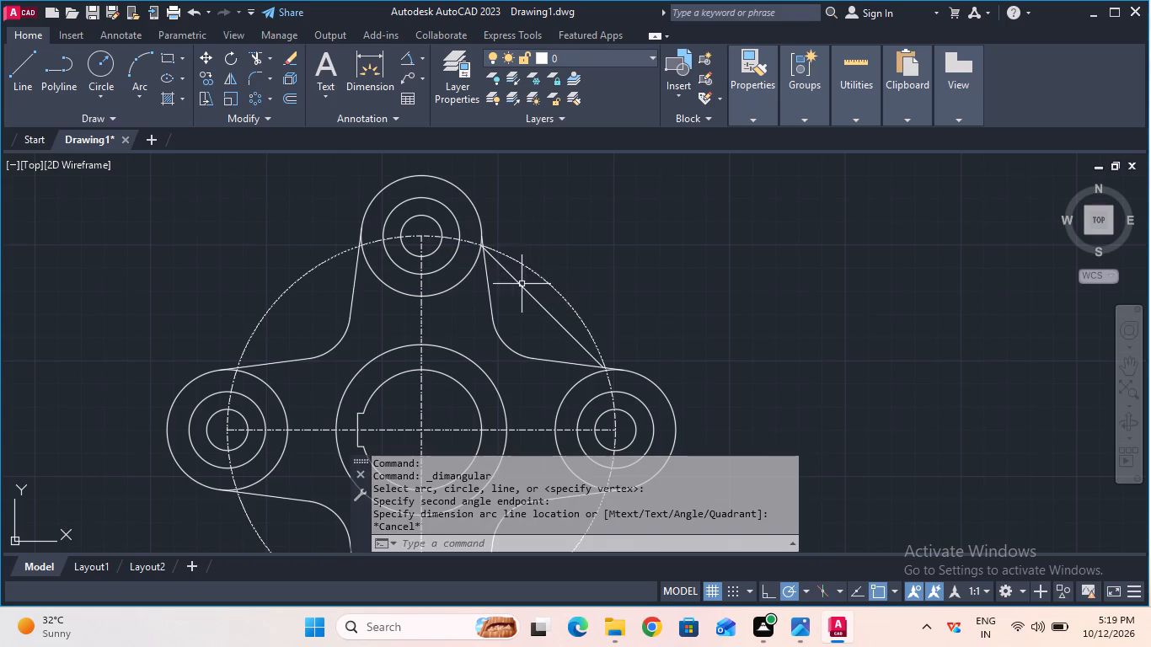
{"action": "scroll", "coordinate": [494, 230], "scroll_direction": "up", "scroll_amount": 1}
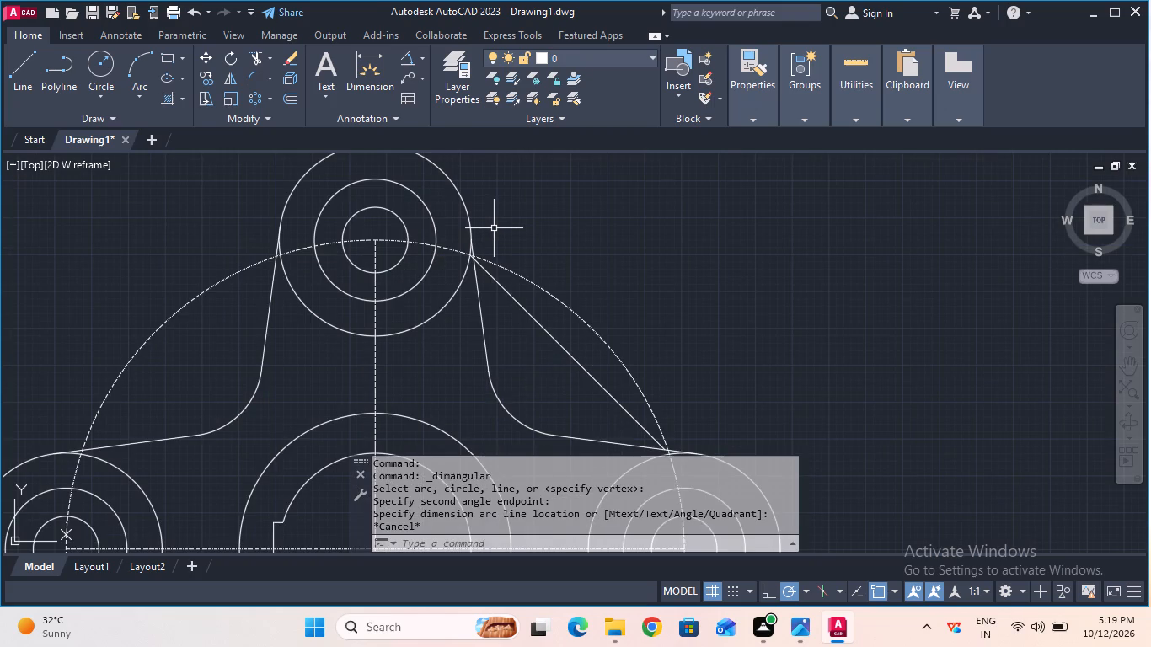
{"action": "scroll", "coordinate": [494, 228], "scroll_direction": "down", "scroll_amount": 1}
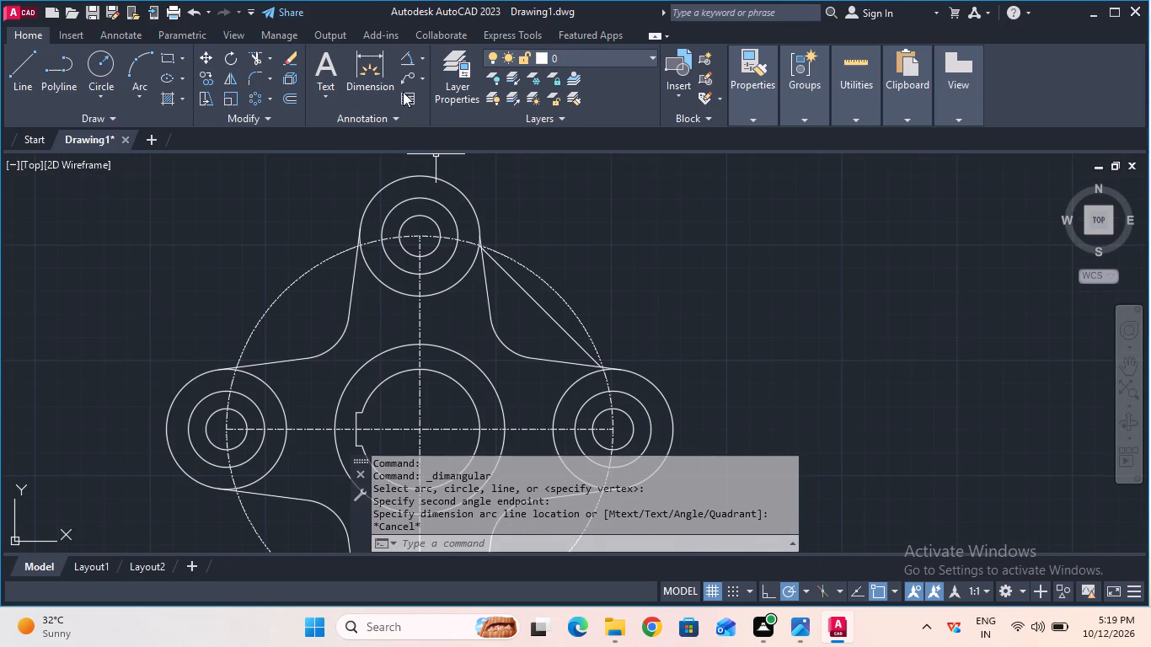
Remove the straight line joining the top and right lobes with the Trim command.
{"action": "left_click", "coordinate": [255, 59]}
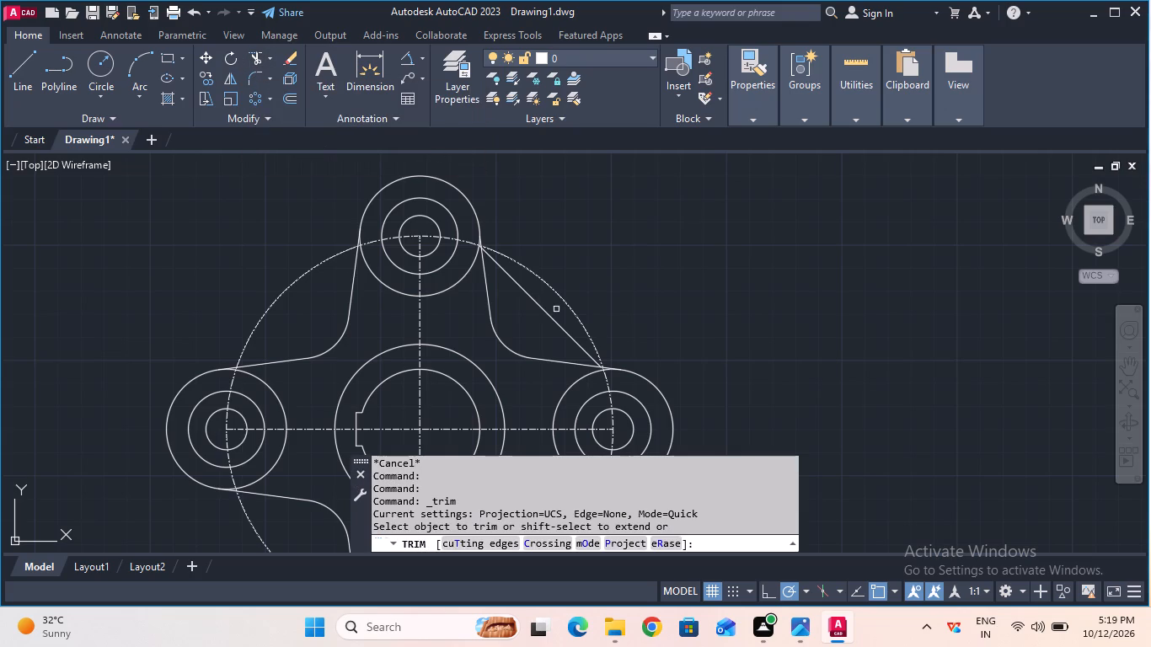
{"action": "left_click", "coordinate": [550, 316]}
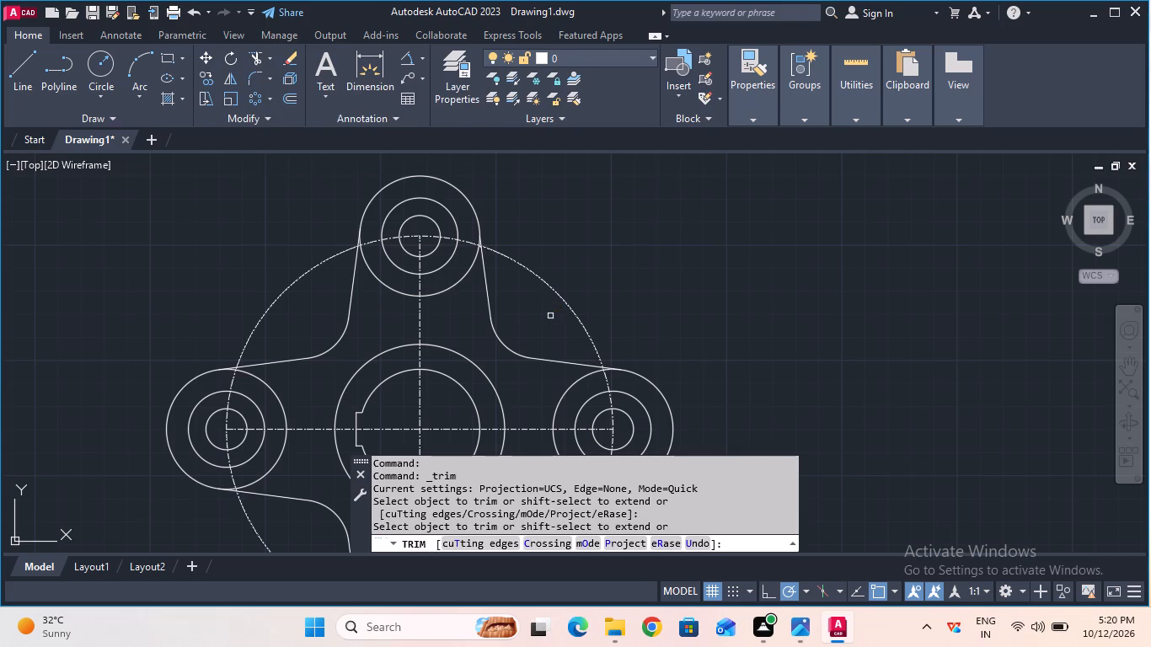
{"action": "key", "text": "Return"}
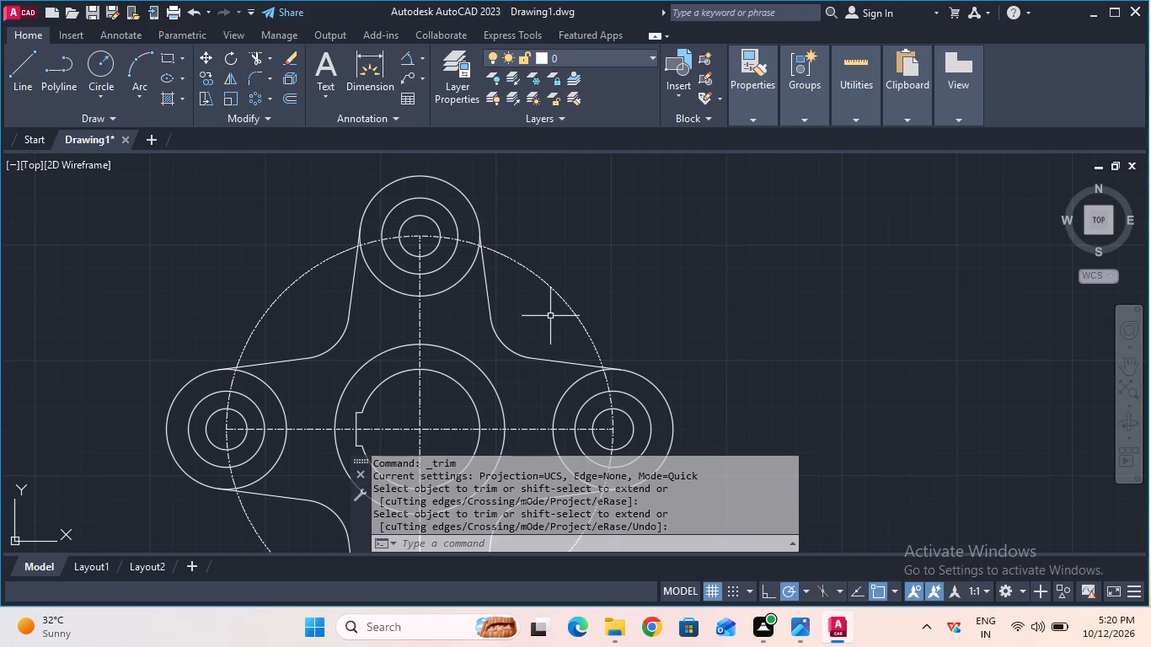
Examine the filleted tangent outline between the four lobes against the bolt circle.
{"action": "key", "text": "Escape"}
{"action": "scroll", "coordinate": [550, 316], "scroll_direction": "down", "scroll_amount": 1}
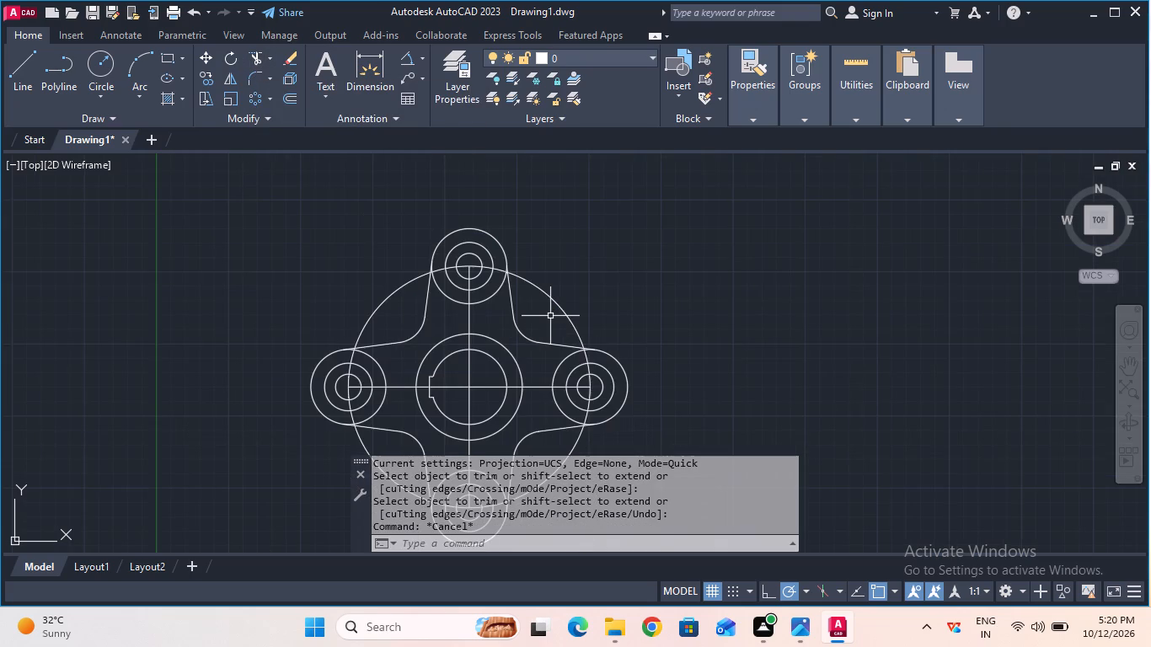
{"action": "middle_click_drag", "start_coordinate": [550, 316], "coordinate": [532, 241]}
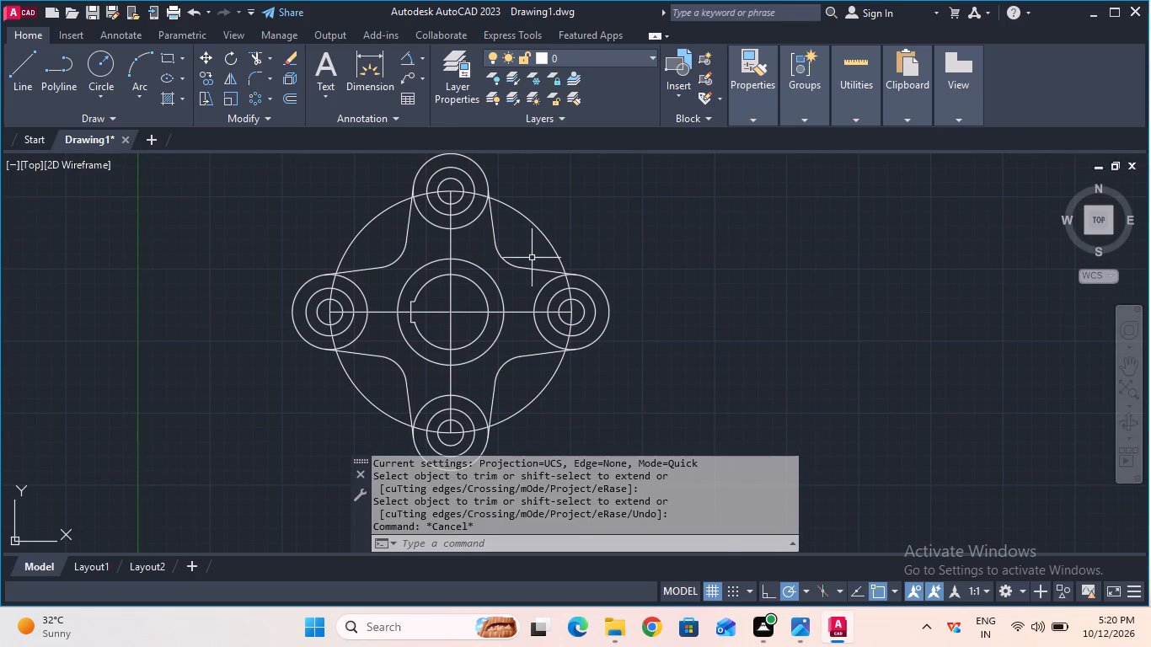
{"action": "scroll", "coordinate": [522, 364], "scroll_direction": "up", "scroll_amount": 1}
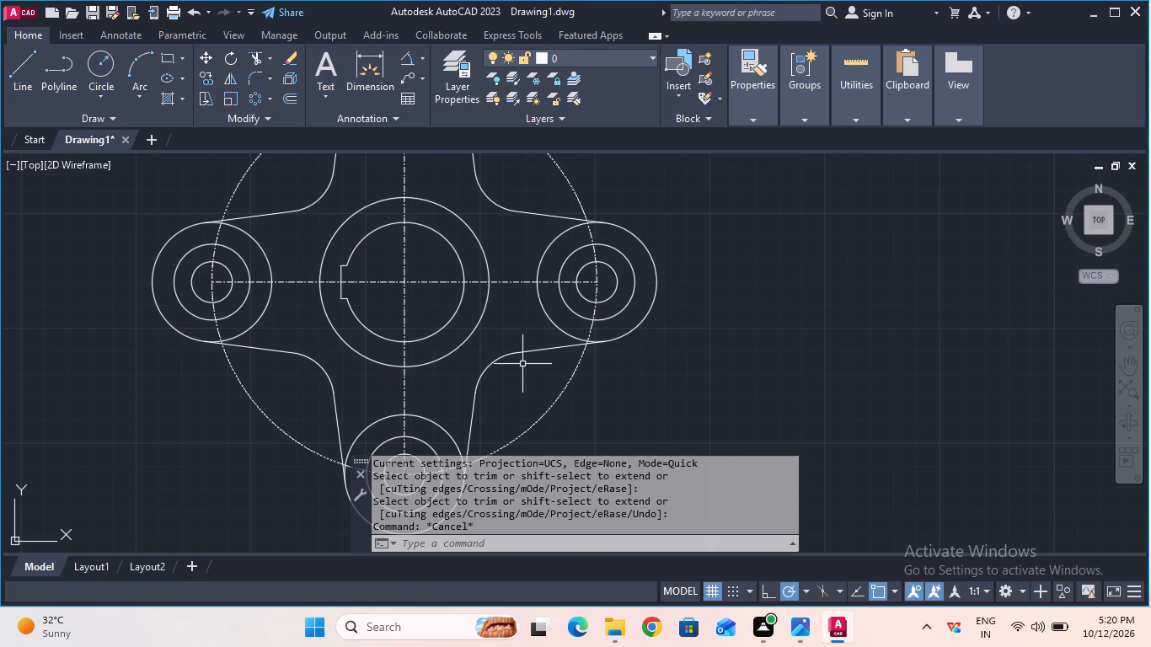
{"action": "scroll", "coordinate": [522, 364], "scroll_direction": "down", "scroll_amount": 1}
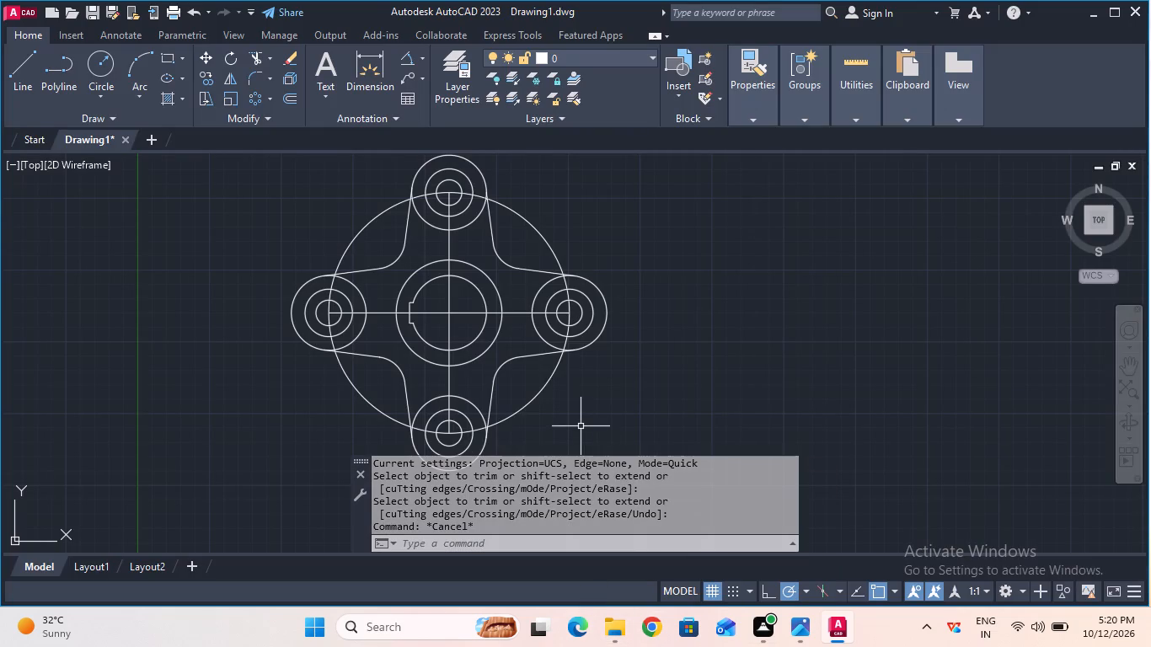
{"action": "scroll", "coordinate": [553, 391], "scroll_direction": "down", "scroll_amount": 1}
{"action": "middle_click_drag", "start_coordinate": [553, 391], "coordinate": [554, 401]}
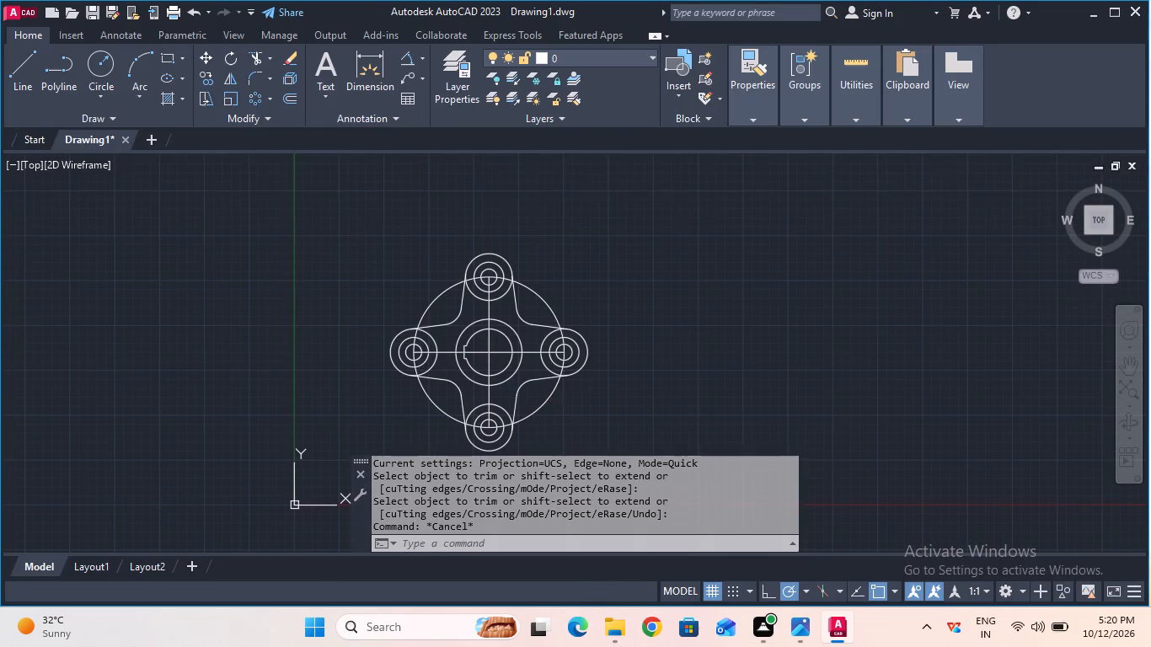
{"action": "scroll", "coordinate": [554, 401], "scroll_direction": "up", "scroll_amount": 1}
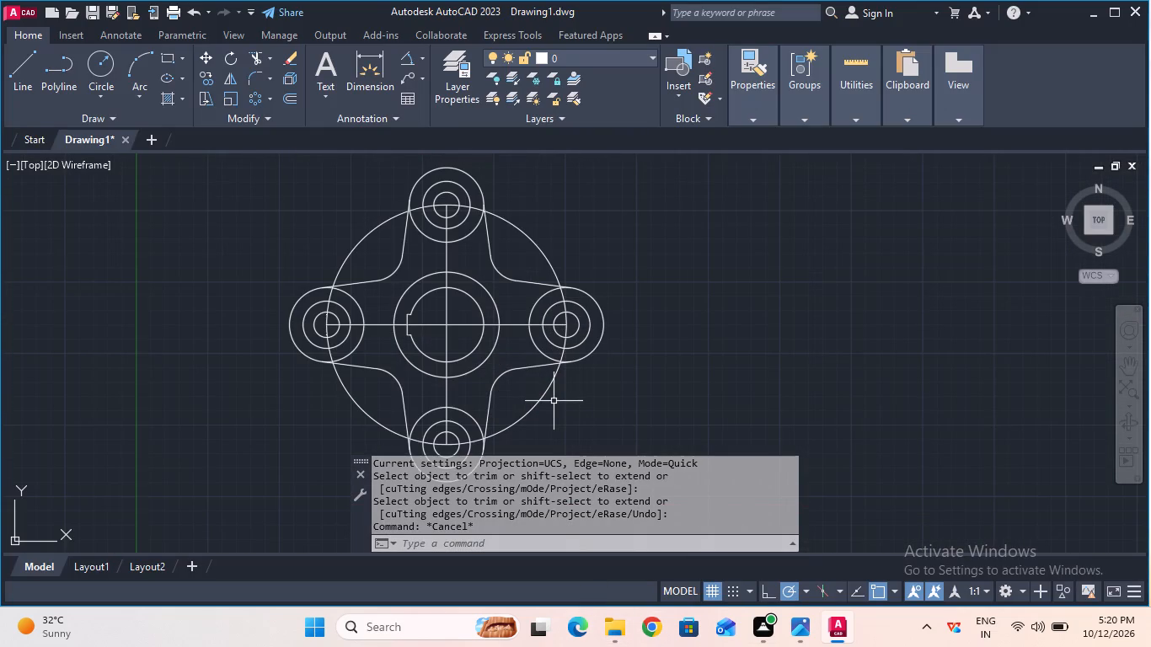
{"action": "scroll", "coordinate": [554, 401], "scroll_direction": "up", "scroll_amount": 1}
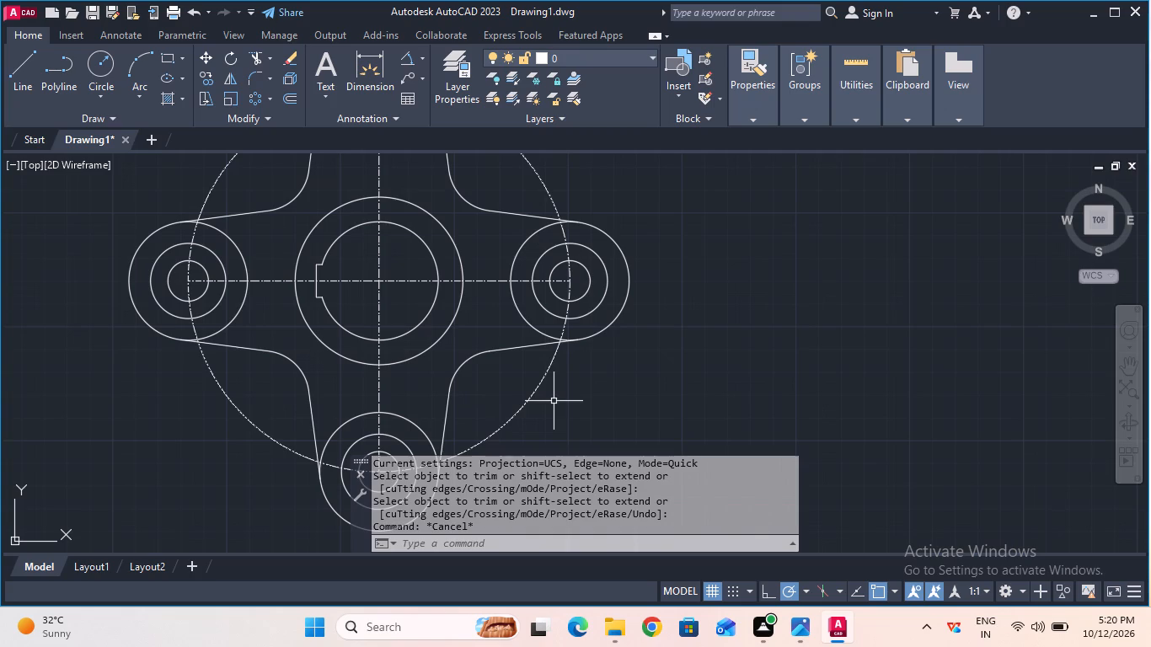
{"action": "middle_click_drag", "start_coordinate": [554, 401], "coordinate": [556, 420]}
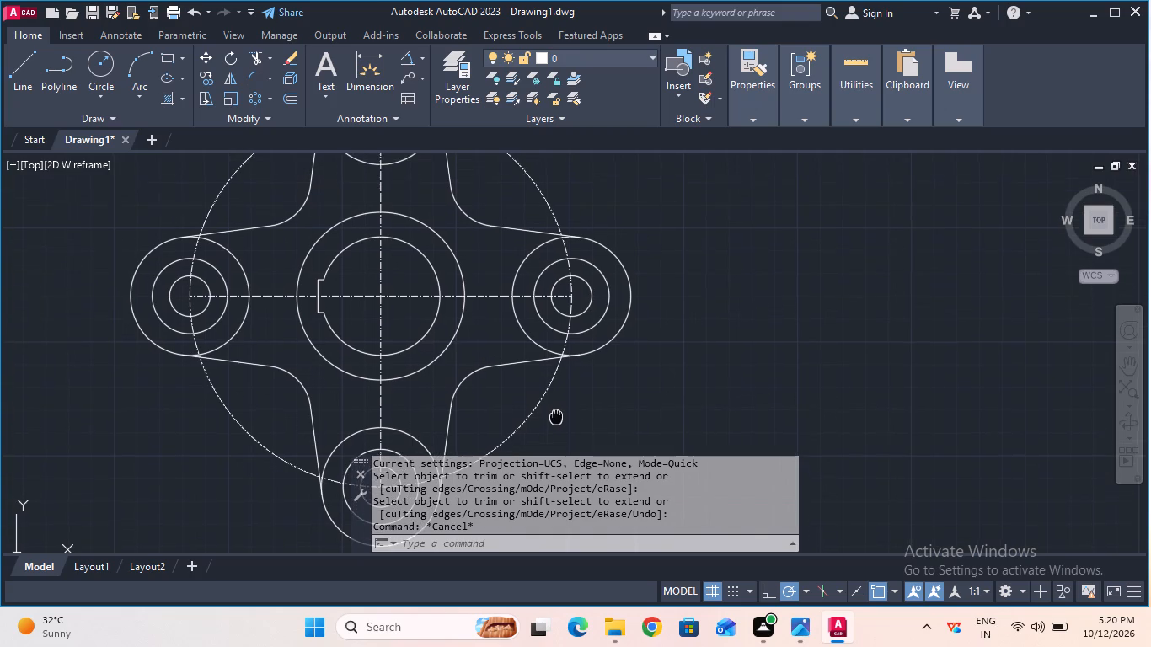
{"action": "middle_click_drag", "start_coordinate": [556, 420], "coordinate": [558, 424]}
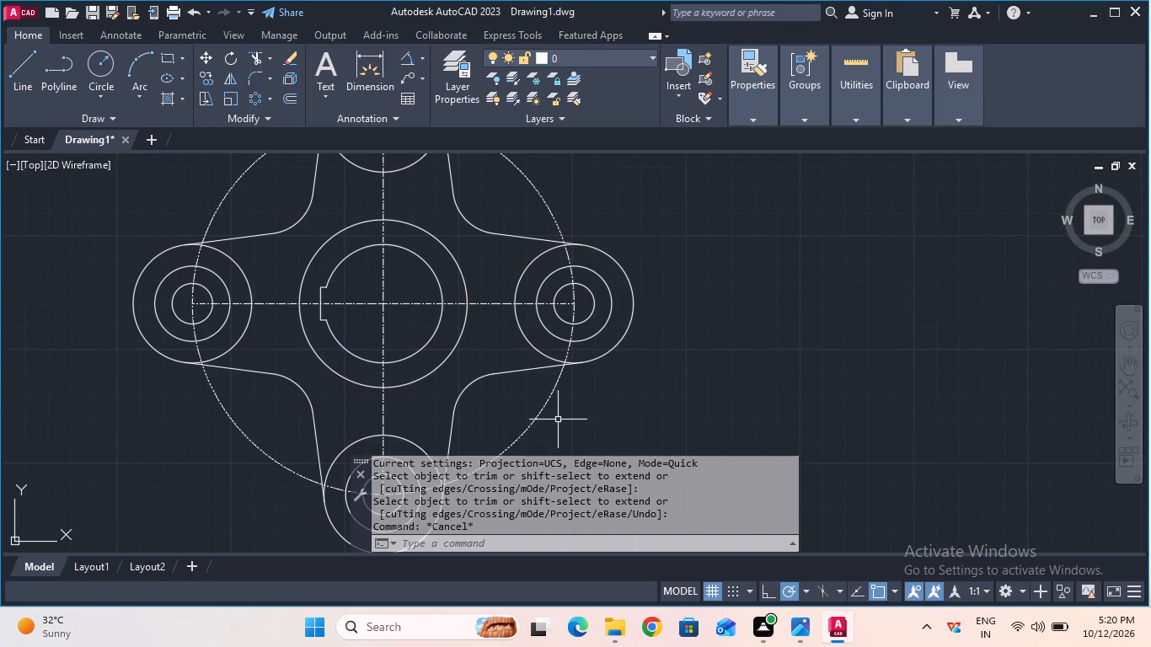
{"action": "scroll", "coordinate": [494, 311], "scroll_direction": "down", "scroll_amount": 1}
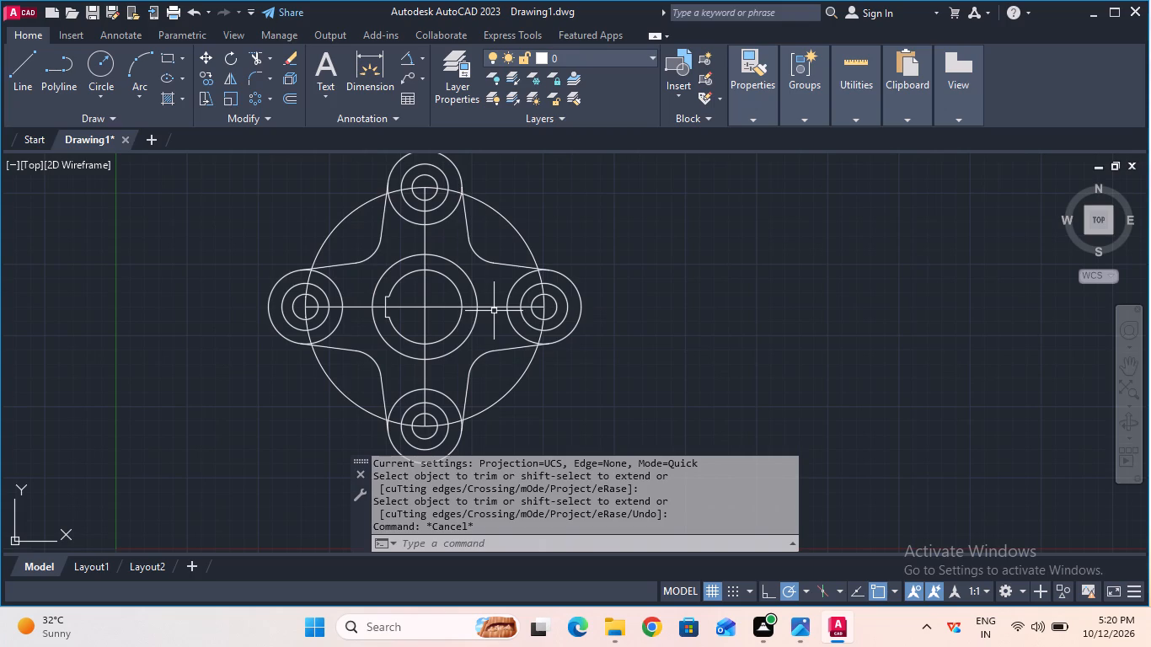
{"action": "scroll", "coordinate": [498, 316], "scroll_direction": "down", "scroll_amount": 1}
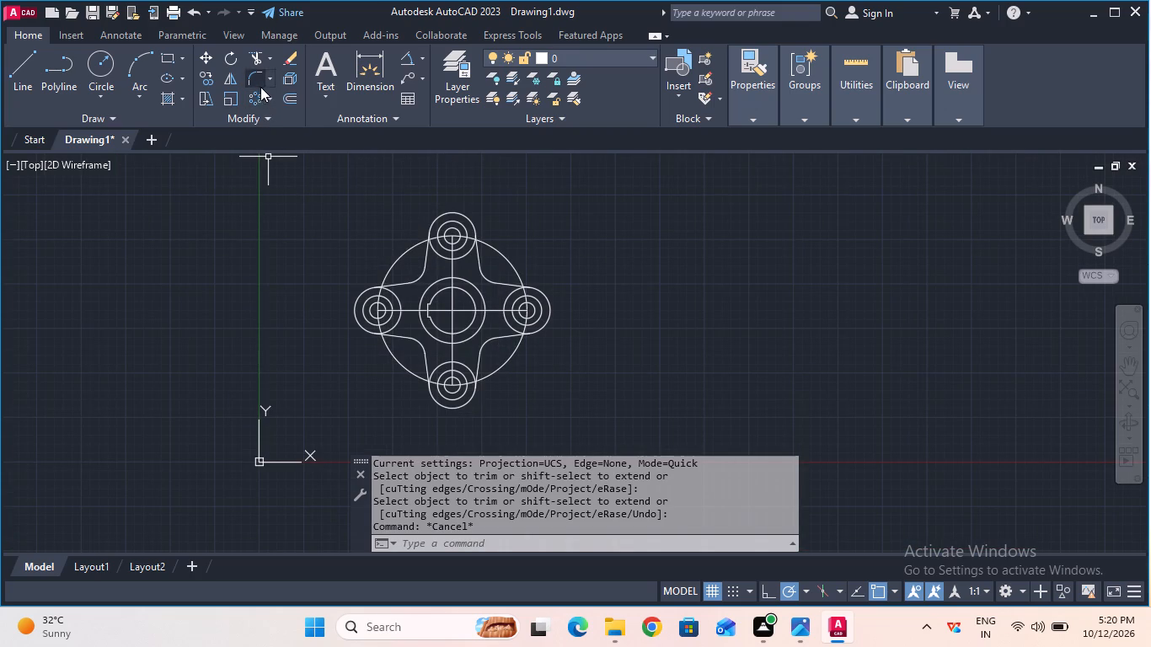
{"action": "scroll", "coordinate": [478, 234], "scroll_direction": "up", "scroll_amount": 1}
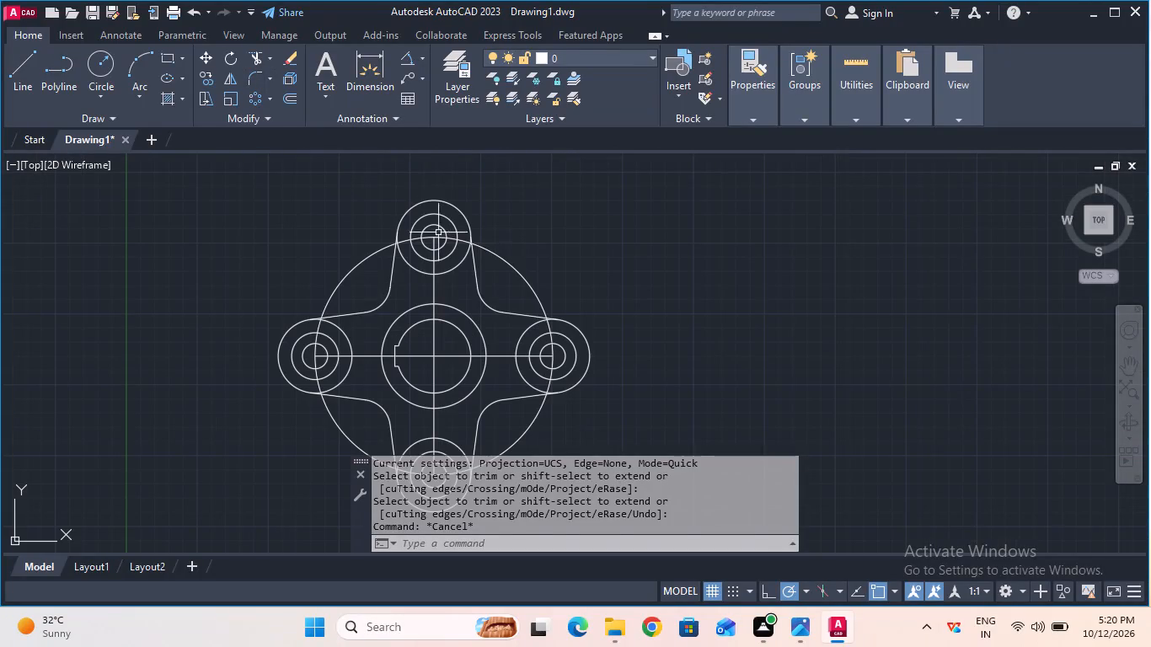
Trim away the fillet arcs and tangent lines joining the left lobe to the top and bottom lobes.
{"action": "left_click", "coordinate": [252, 61]}
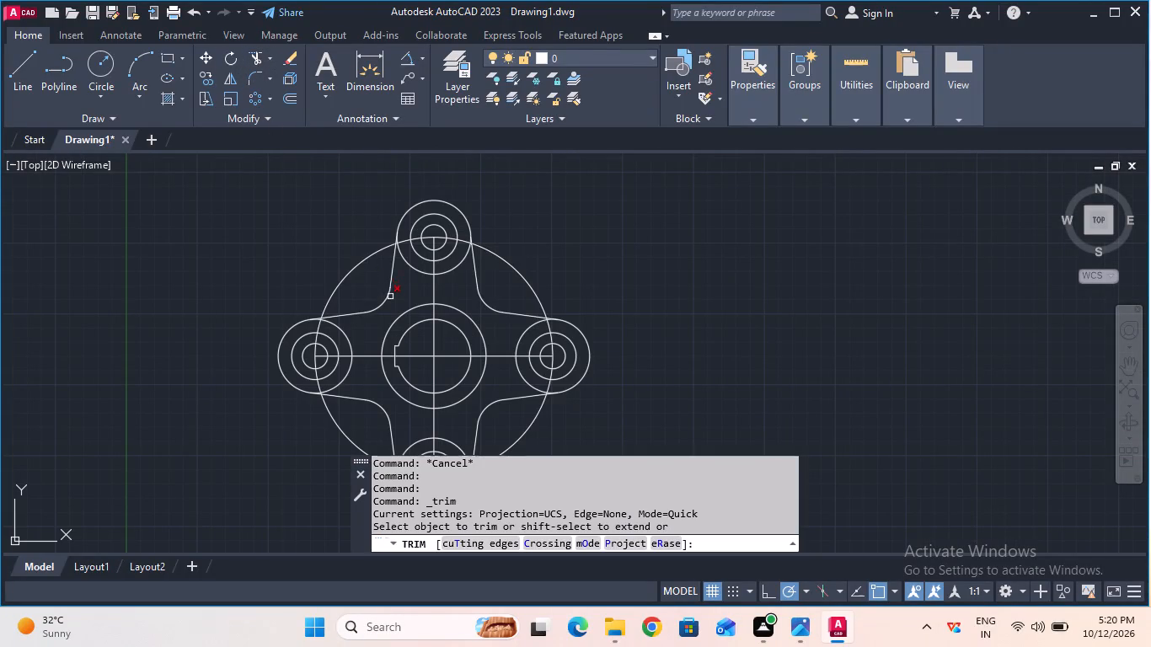
{"action": "left_click", "coordinate": [388, 290]}
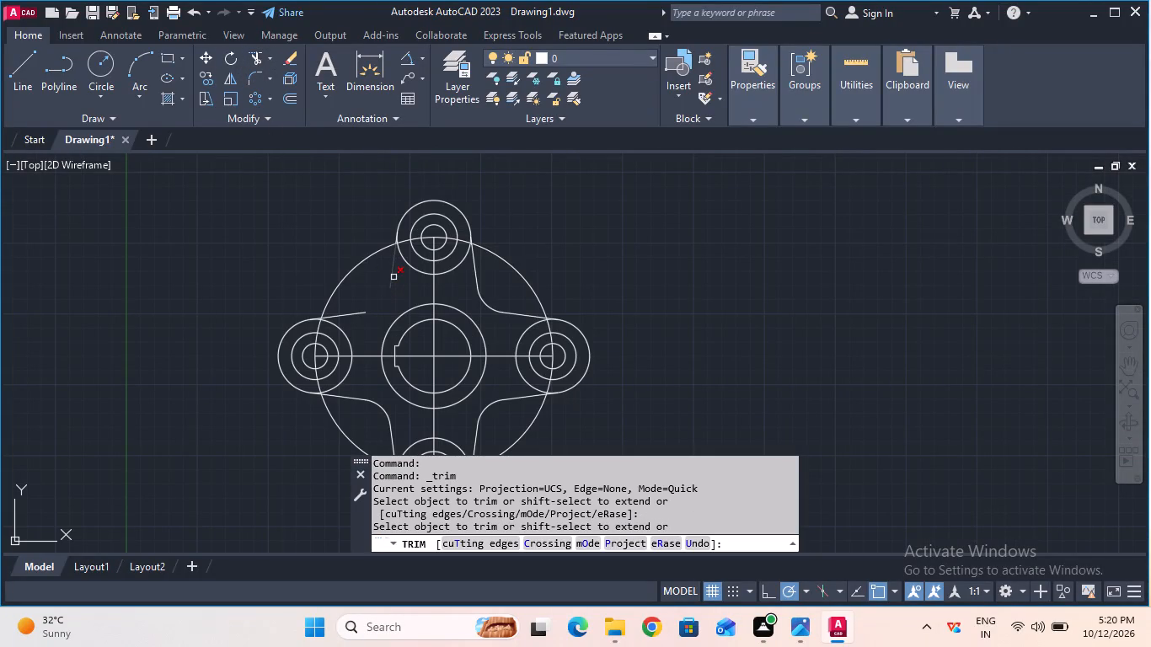
{"action": "left_click", "coordinate": [393, 277]}
{"action": "left_click", "coordinate": [358, 315]}
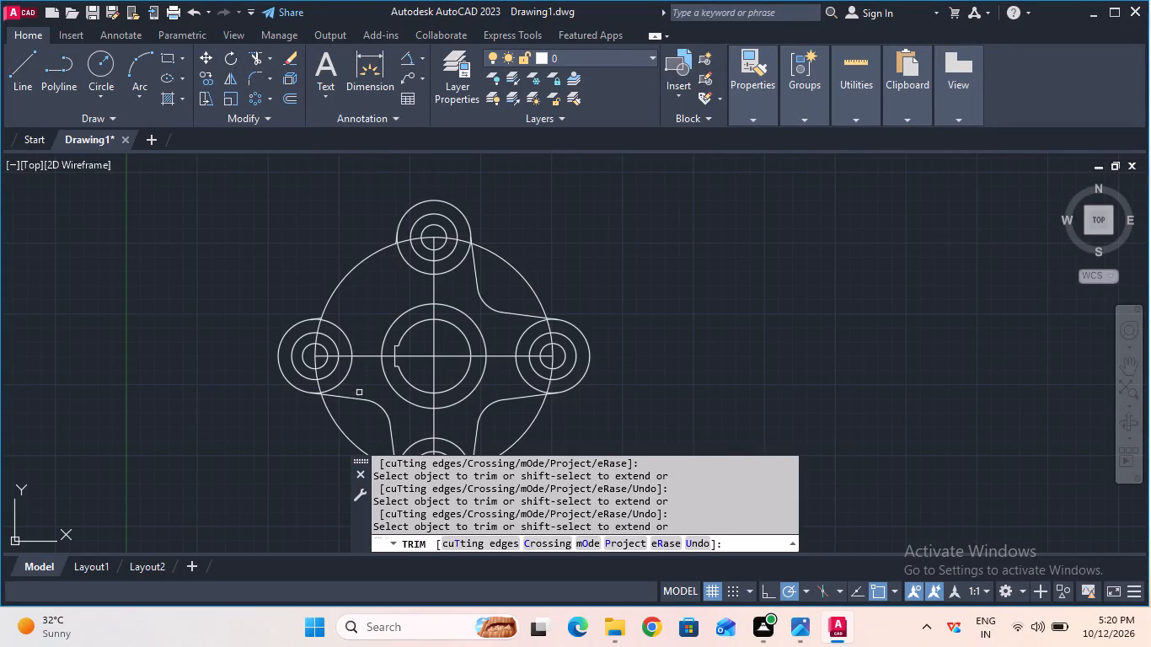
{"action": "left_click", "coordinate": [359, 396]}
{"action": "left_click", "coordinate": [359, 398]}
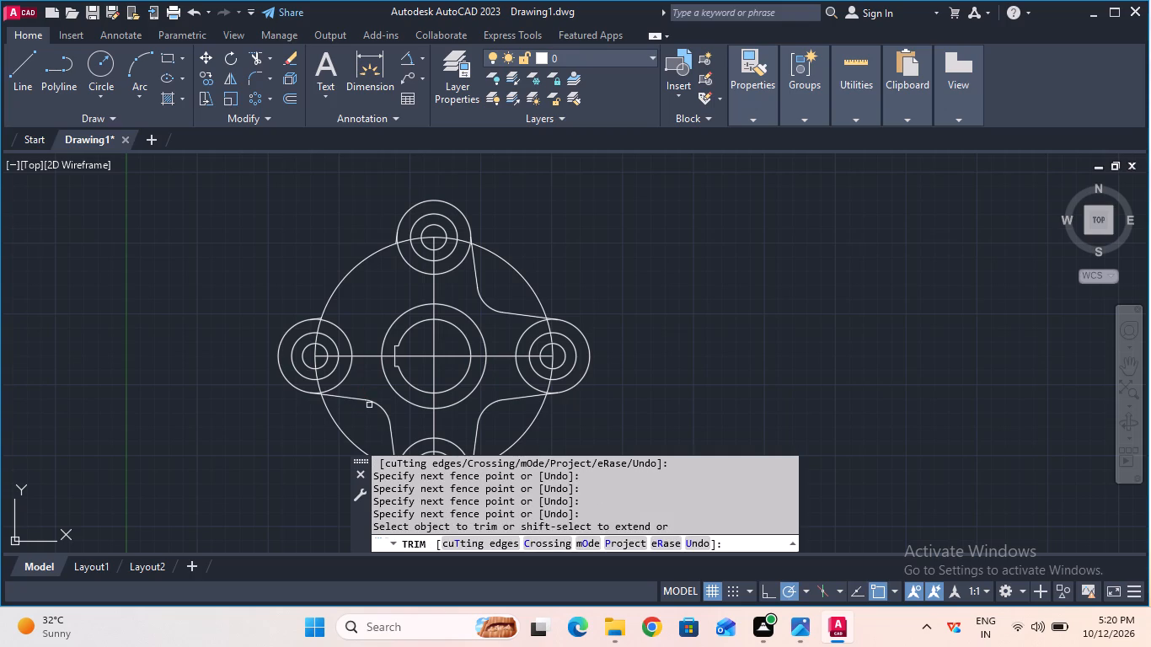
{"action": "left_click", "coordinate": [369, 405]}
{"action": "left_click", "coordinate": [370, 393]}
{"action": "left_click", "coordinate": [362, 395]}
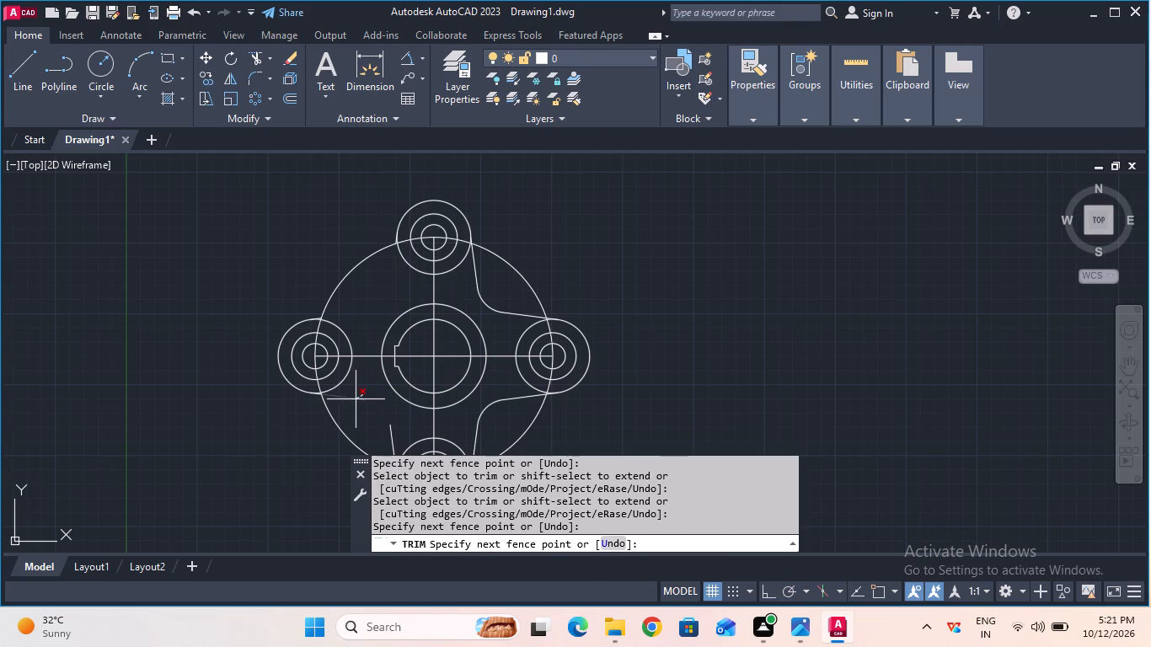
{"action": "left_click", "coordinate": [355, 401]}
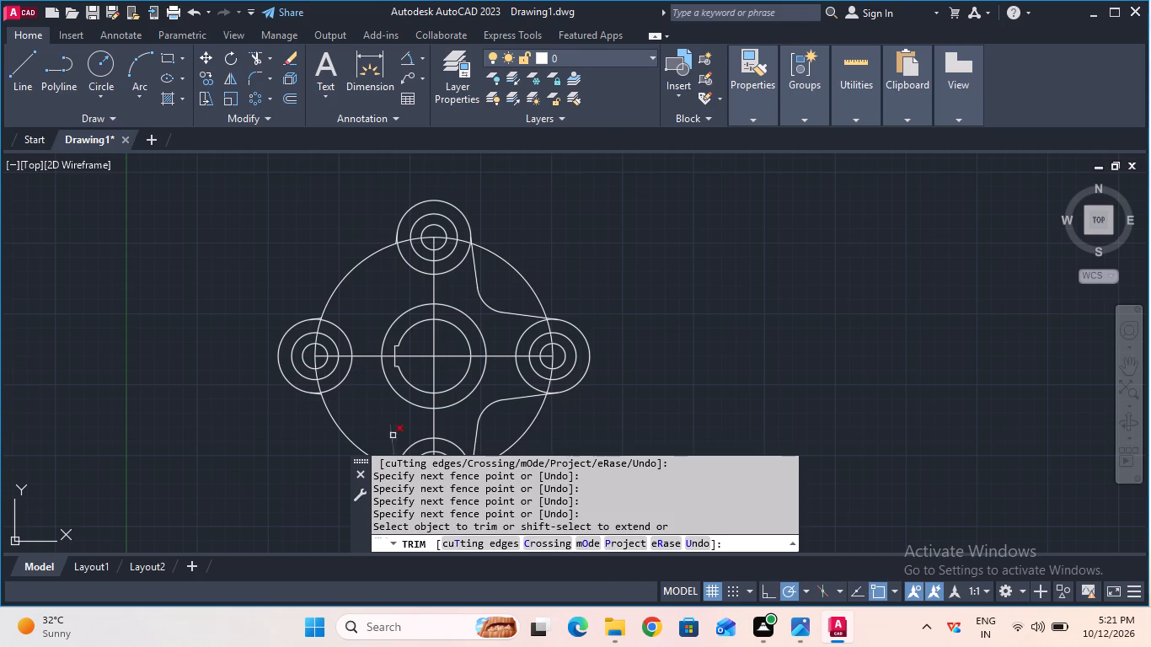
{"action": "left_click", "coordinate": [393, 436]}
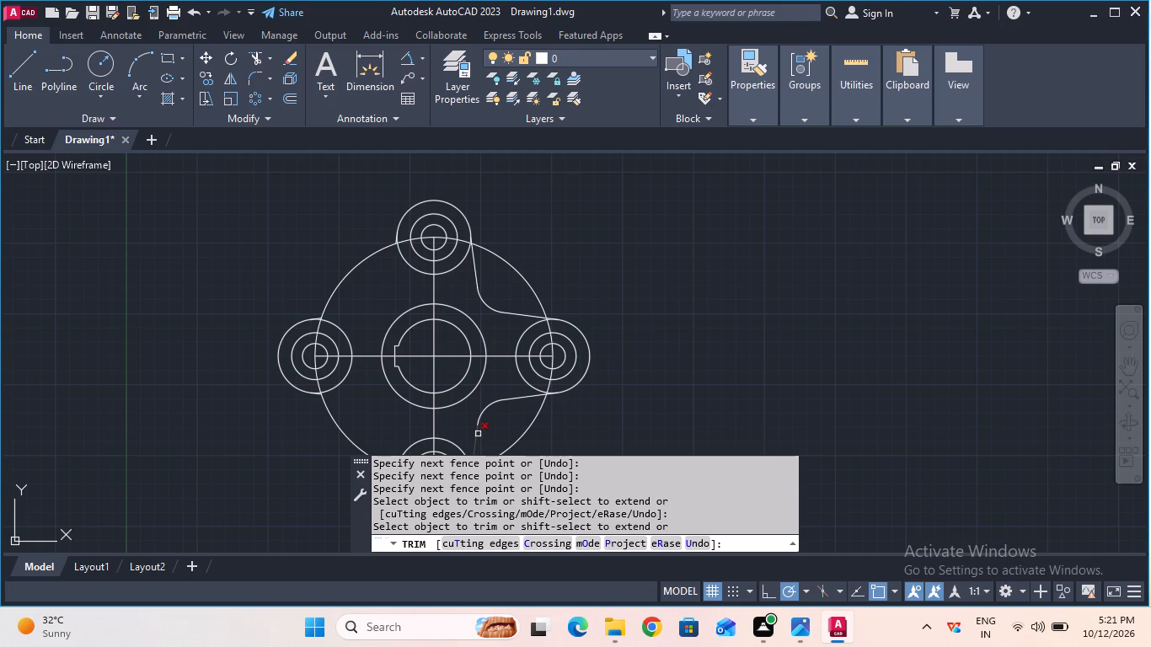
Trim away the fillet arcs and tangent lines joining the right lobe to the bottom and top lobes.
{"action": "left_click", "coordinate": [476, 432]}
{"action": "left_click", "coordinate": [477, 415]}
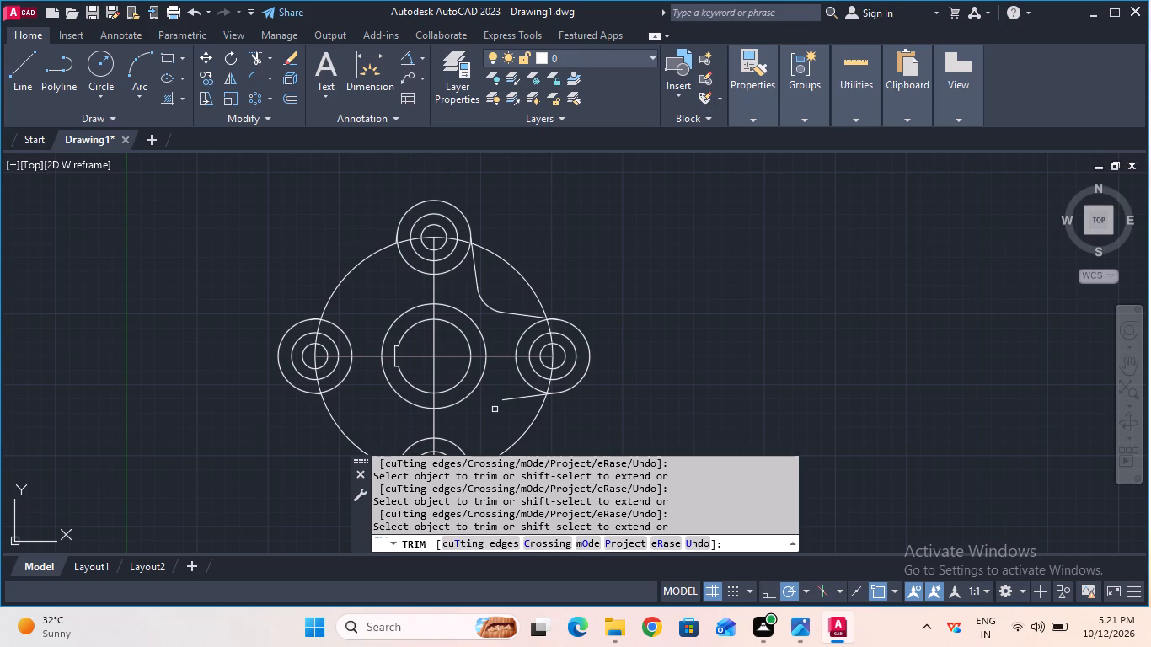
{"action": "left_click", "coordinate": [508, 401]}
{"action": "left_click", "coordinate": [513, 313]}
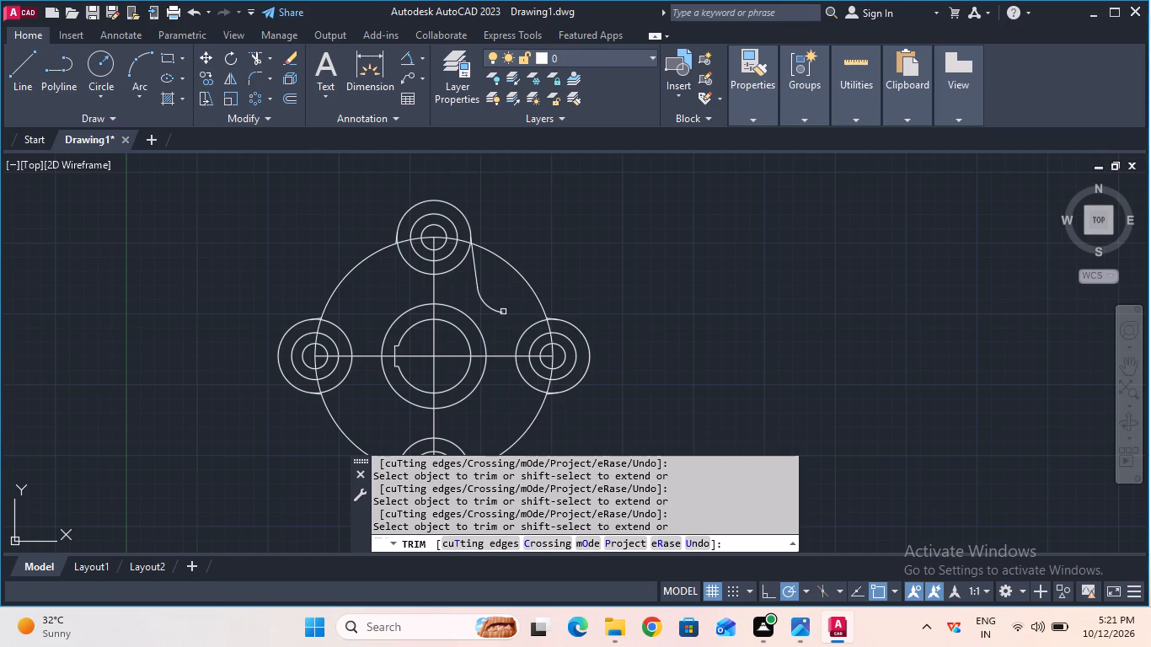
{"action": "left_click", "coordinate": [498, 312]}
{"action": "left_click", "coordinate": [479, 283]}
{"action": "key", "text": "Escape"}
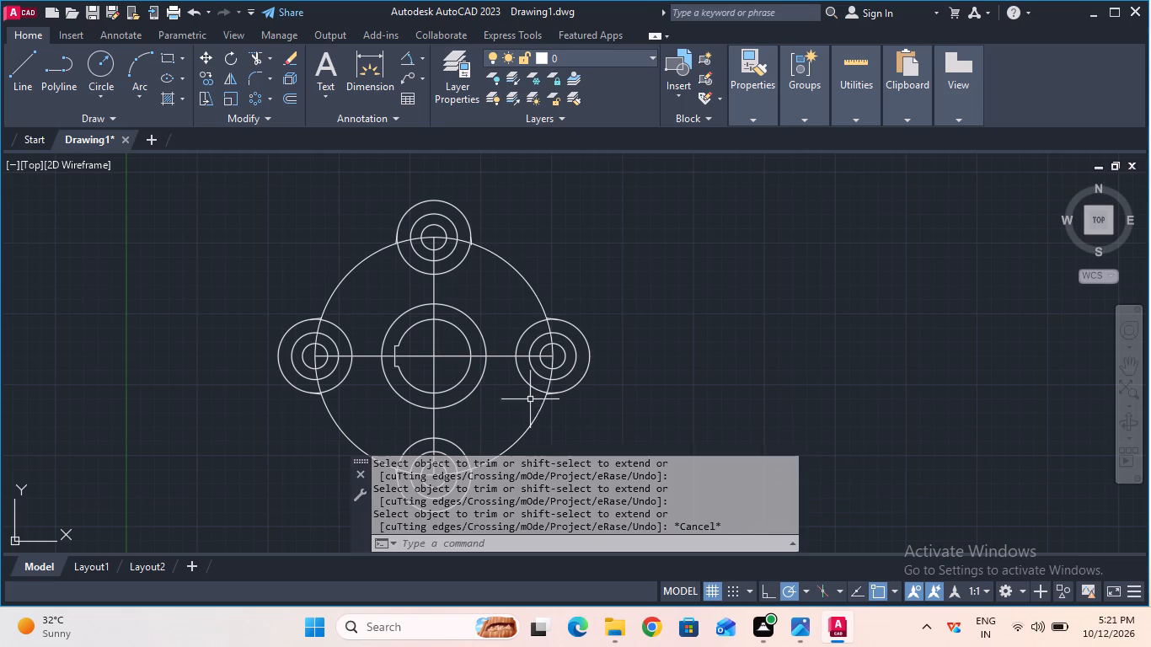
Check the bolt circle's diameter with the Diameter dimension command without placing the dimension.
{"action": "left_click", "coordinate": [426, 57]}
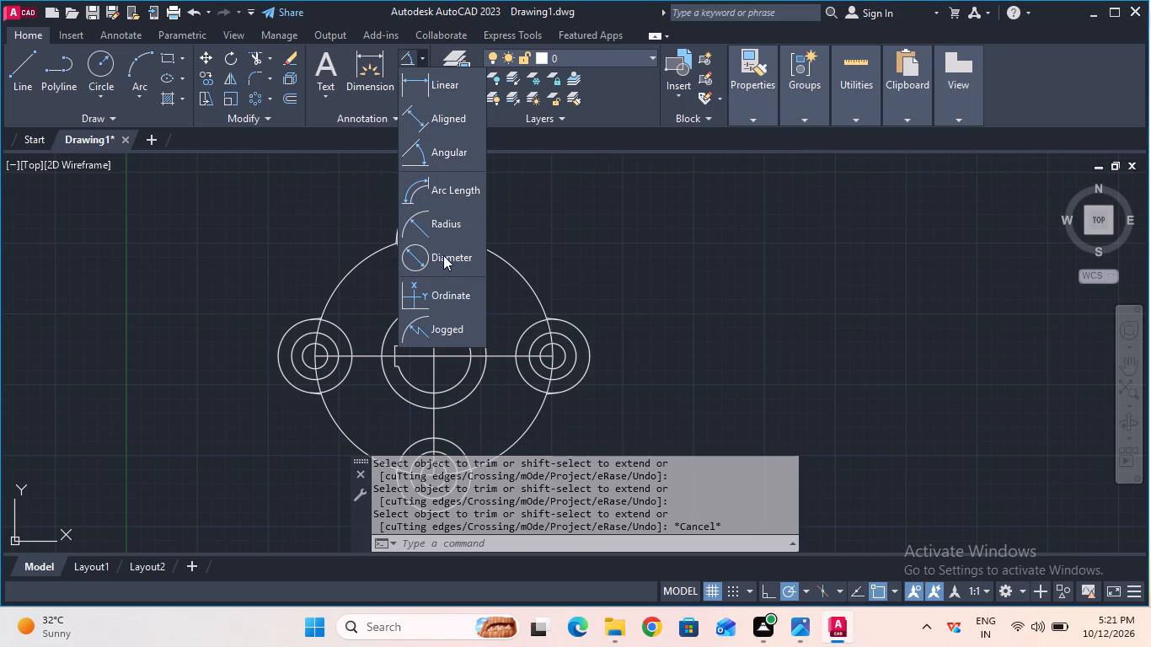
{"action": "left_click", "coordinate": [443, 250]}
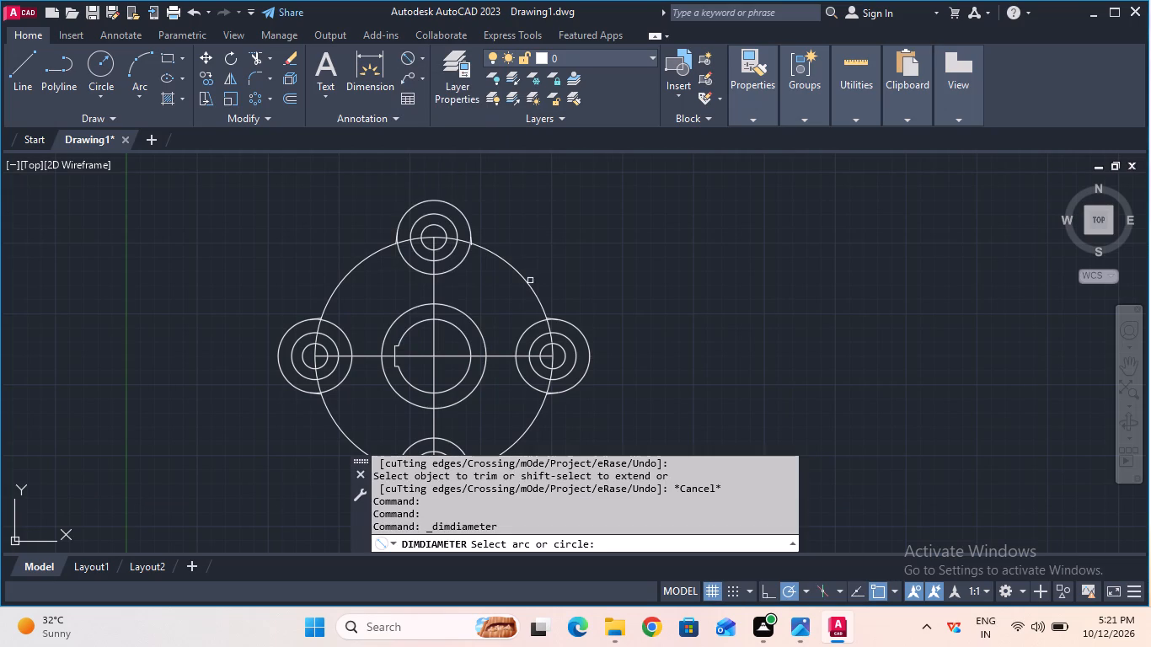
{"action": "left_click", "coordinate": [529, 281]}
{"action": "scroll", "coordinate": [569, 274], "scroll_direction": "up", "scroll_amount": 1}
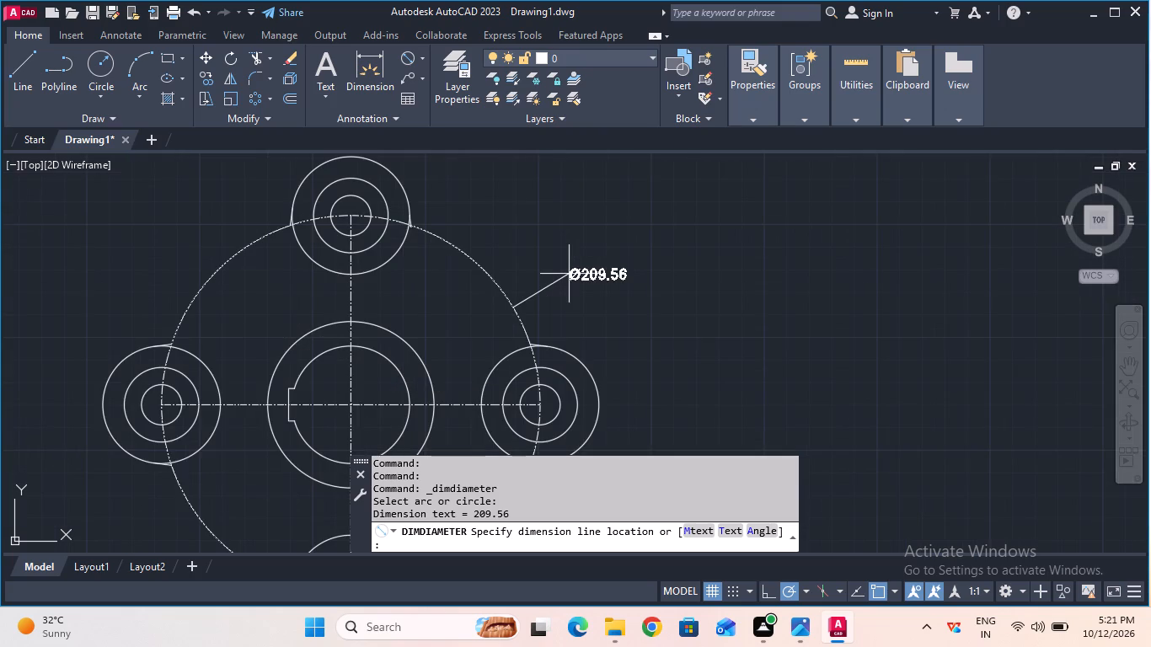
{"action": "key", "text": "Escape"}
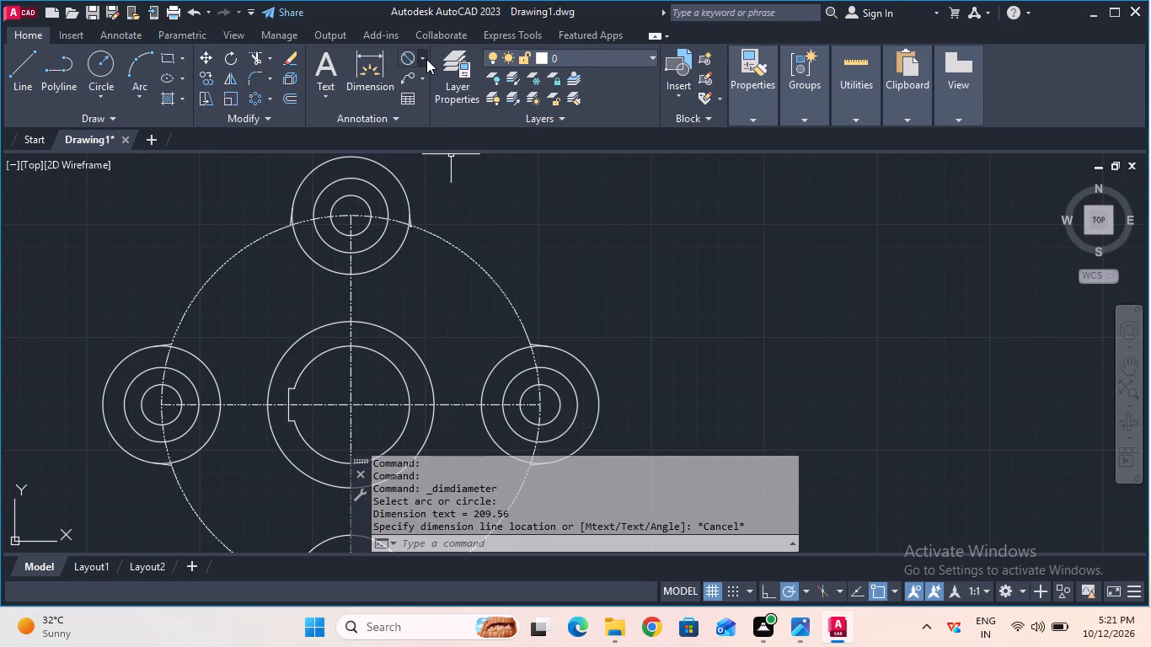
Check the bolt circle's radius with the Radius dimension command without placing the dimension.
{"action": "left_click", "coordinate": [426, 59]}
{"action": "left_click", "coordinate": [435, 224]}
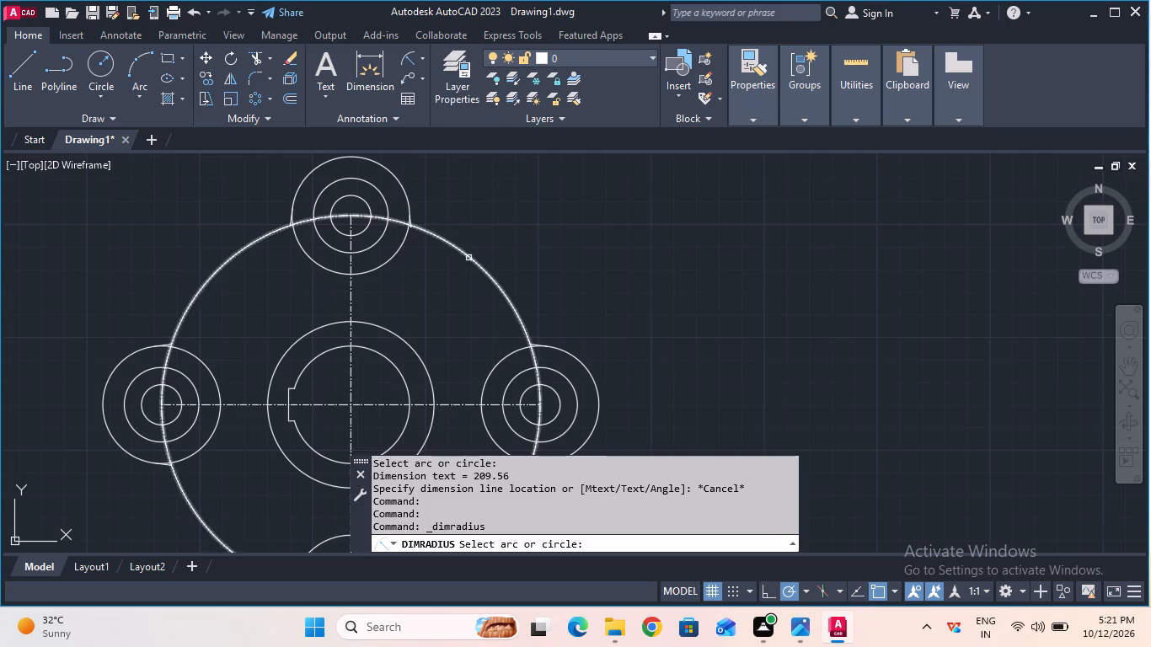
{"action": "left_click", "coordinate": [479, 268]}
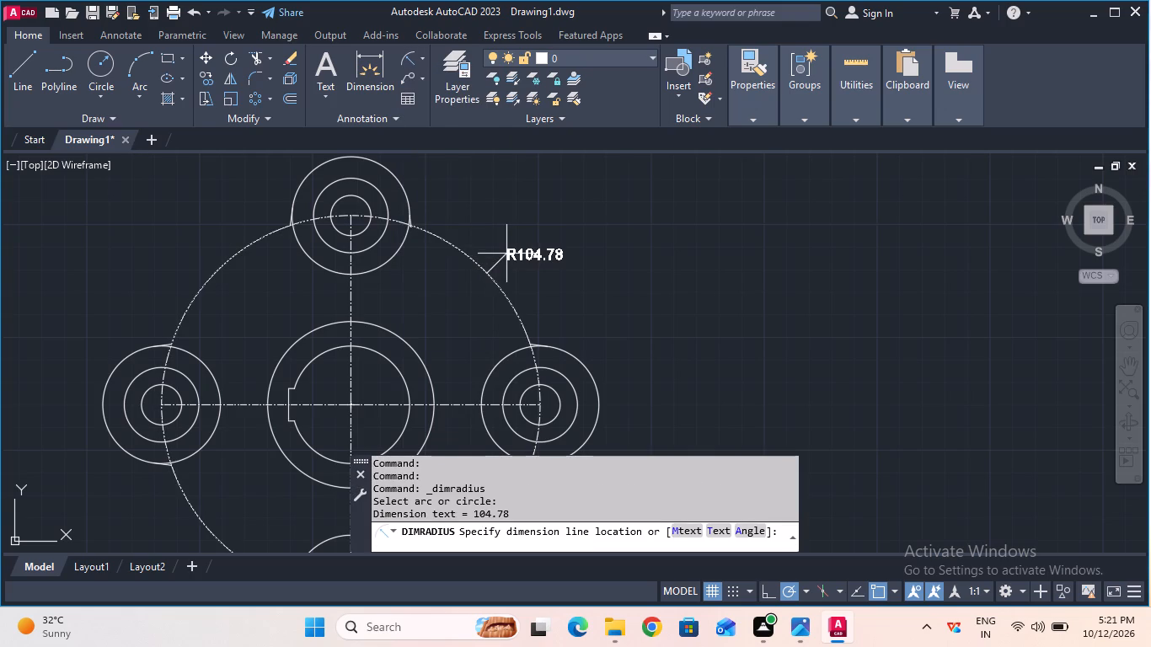
{"action": "key", "text": "Escape"}
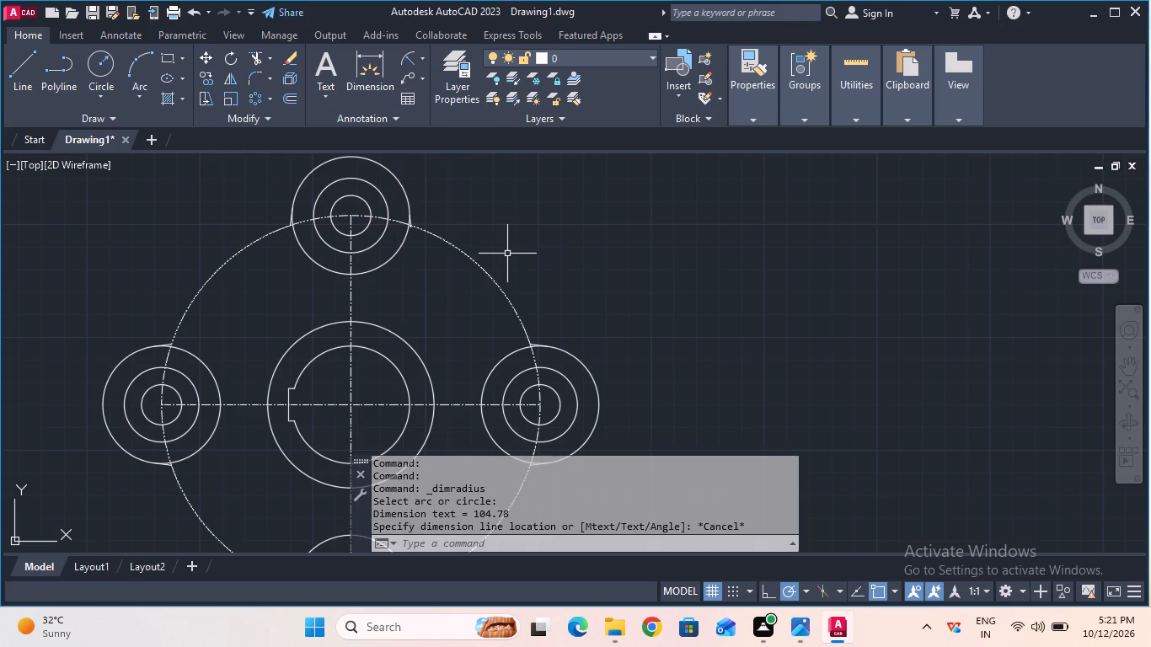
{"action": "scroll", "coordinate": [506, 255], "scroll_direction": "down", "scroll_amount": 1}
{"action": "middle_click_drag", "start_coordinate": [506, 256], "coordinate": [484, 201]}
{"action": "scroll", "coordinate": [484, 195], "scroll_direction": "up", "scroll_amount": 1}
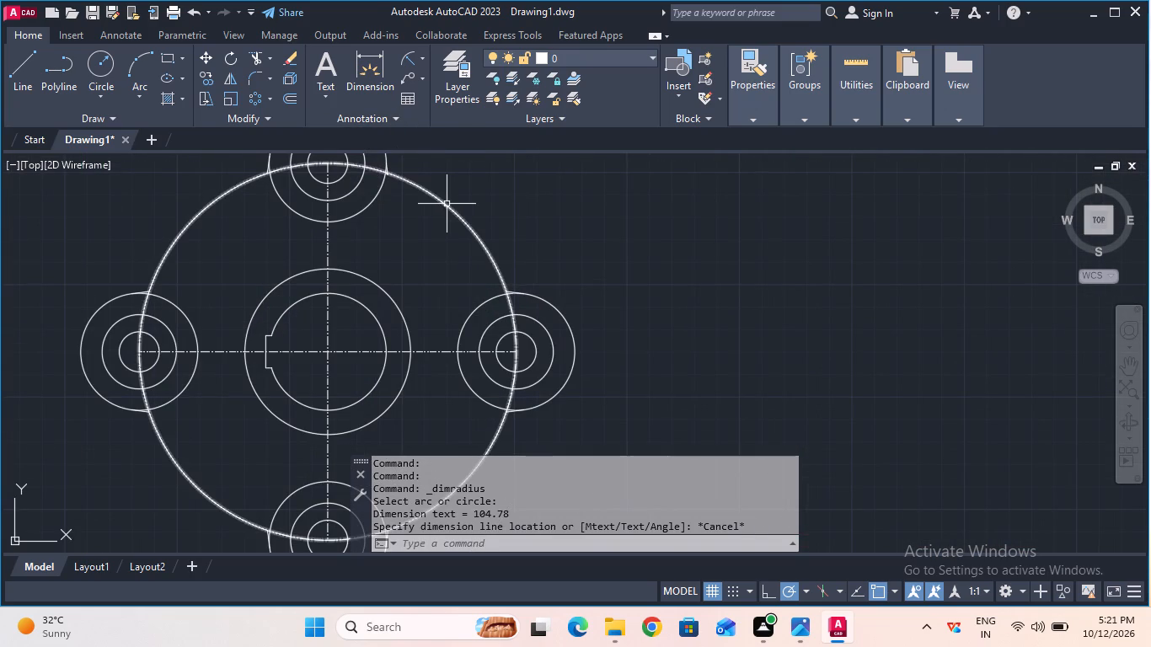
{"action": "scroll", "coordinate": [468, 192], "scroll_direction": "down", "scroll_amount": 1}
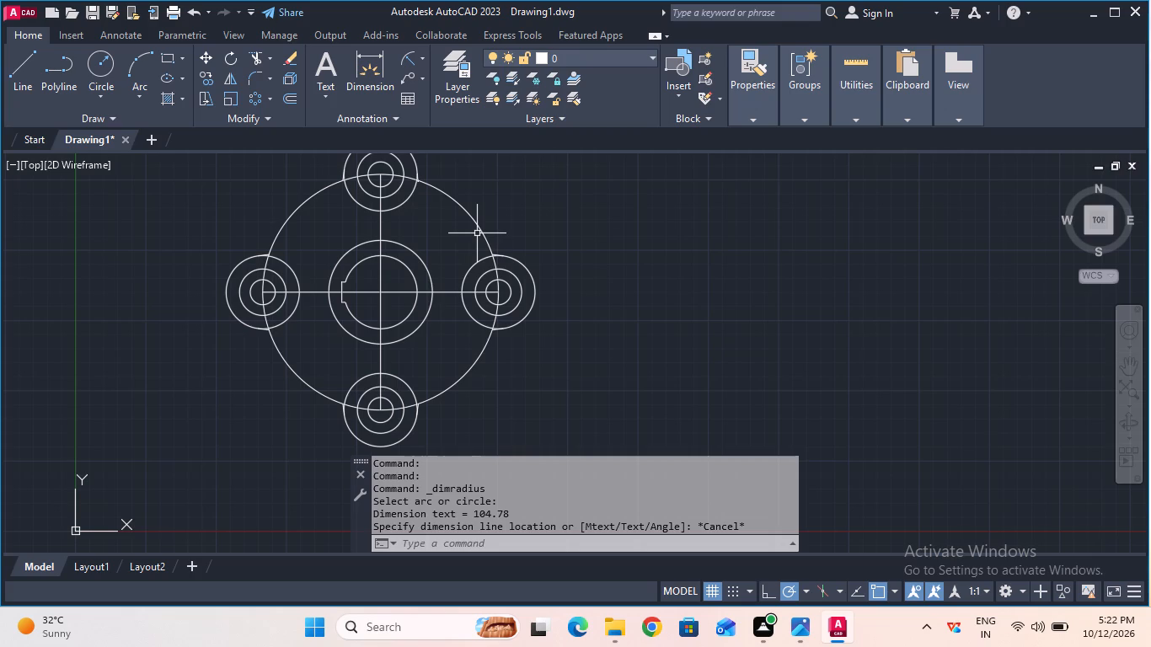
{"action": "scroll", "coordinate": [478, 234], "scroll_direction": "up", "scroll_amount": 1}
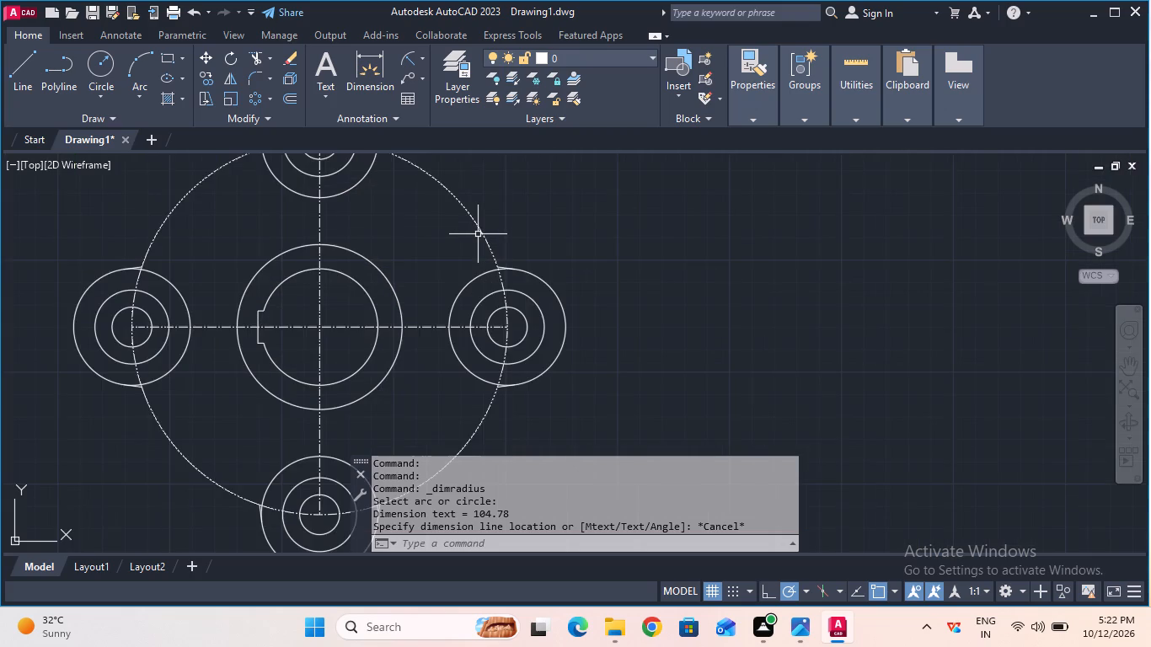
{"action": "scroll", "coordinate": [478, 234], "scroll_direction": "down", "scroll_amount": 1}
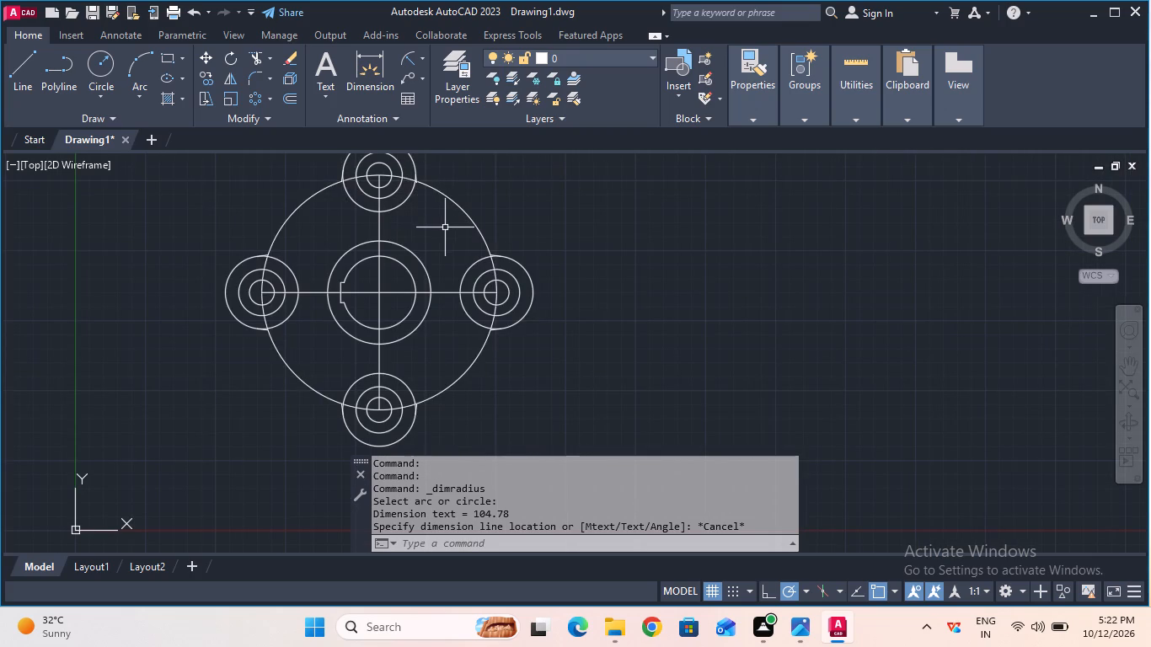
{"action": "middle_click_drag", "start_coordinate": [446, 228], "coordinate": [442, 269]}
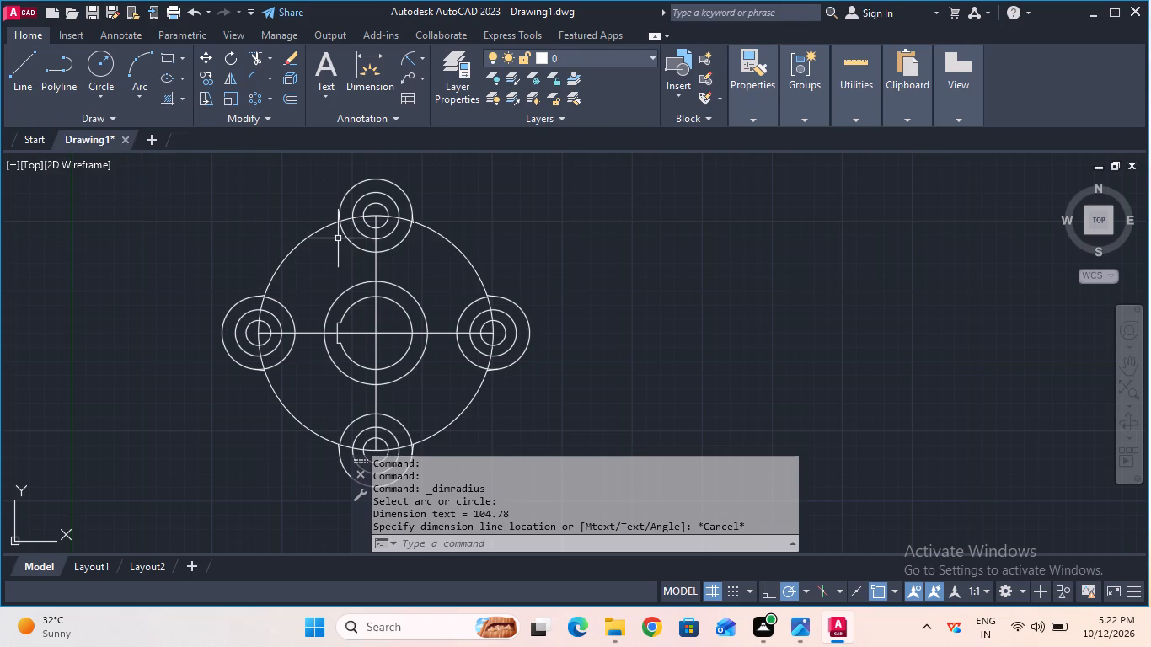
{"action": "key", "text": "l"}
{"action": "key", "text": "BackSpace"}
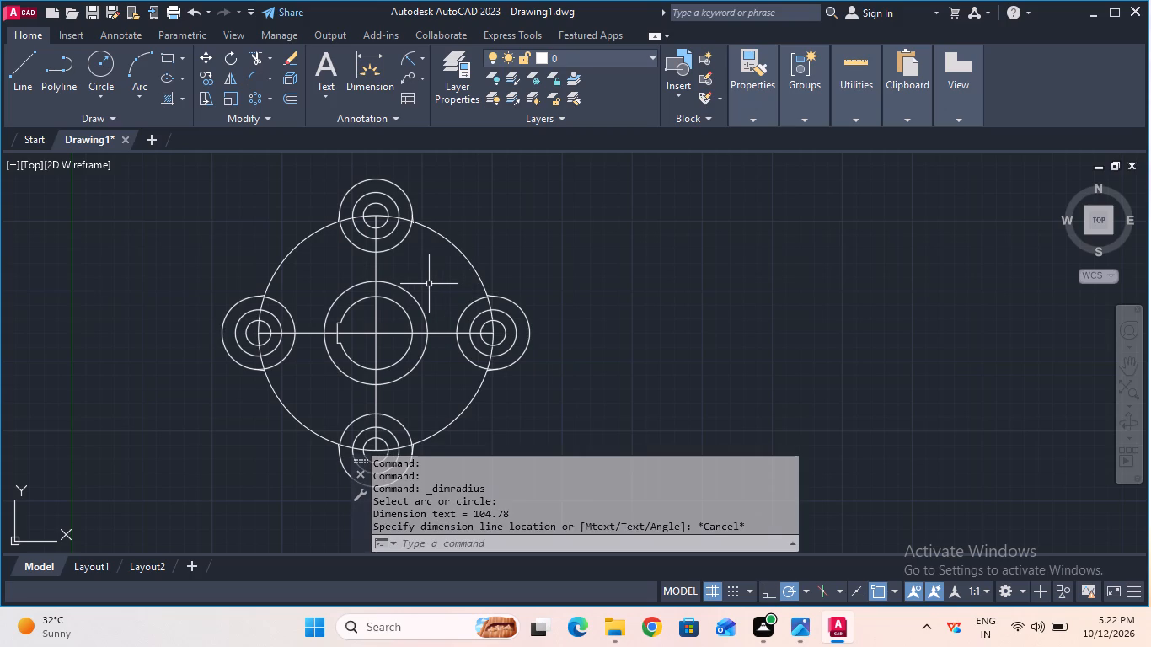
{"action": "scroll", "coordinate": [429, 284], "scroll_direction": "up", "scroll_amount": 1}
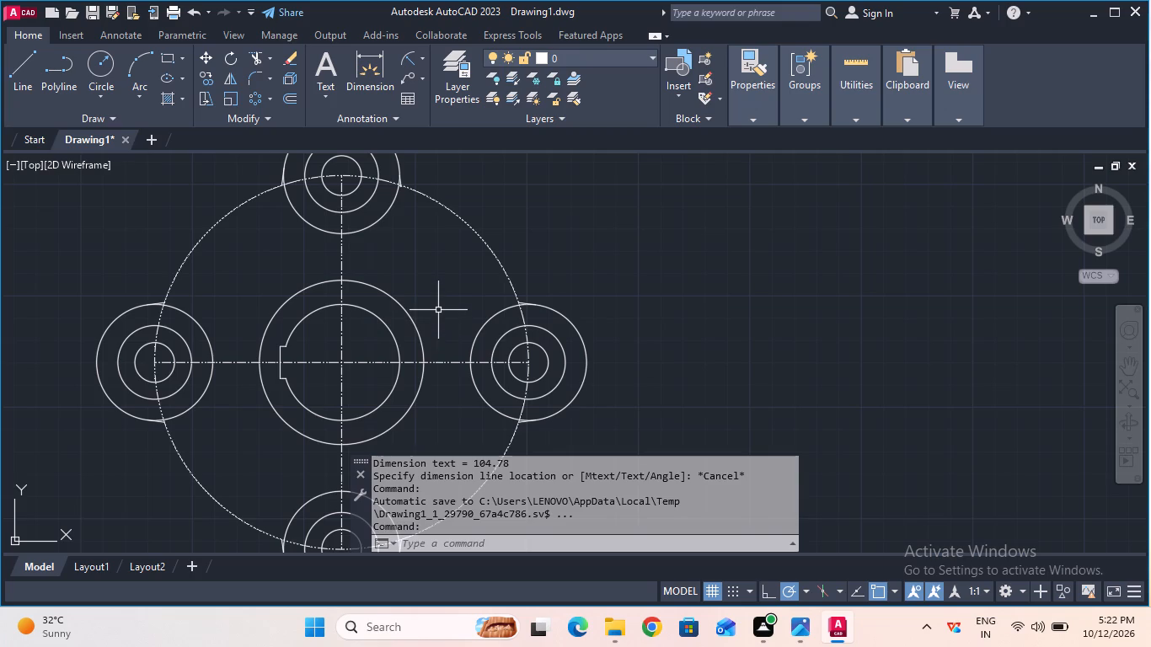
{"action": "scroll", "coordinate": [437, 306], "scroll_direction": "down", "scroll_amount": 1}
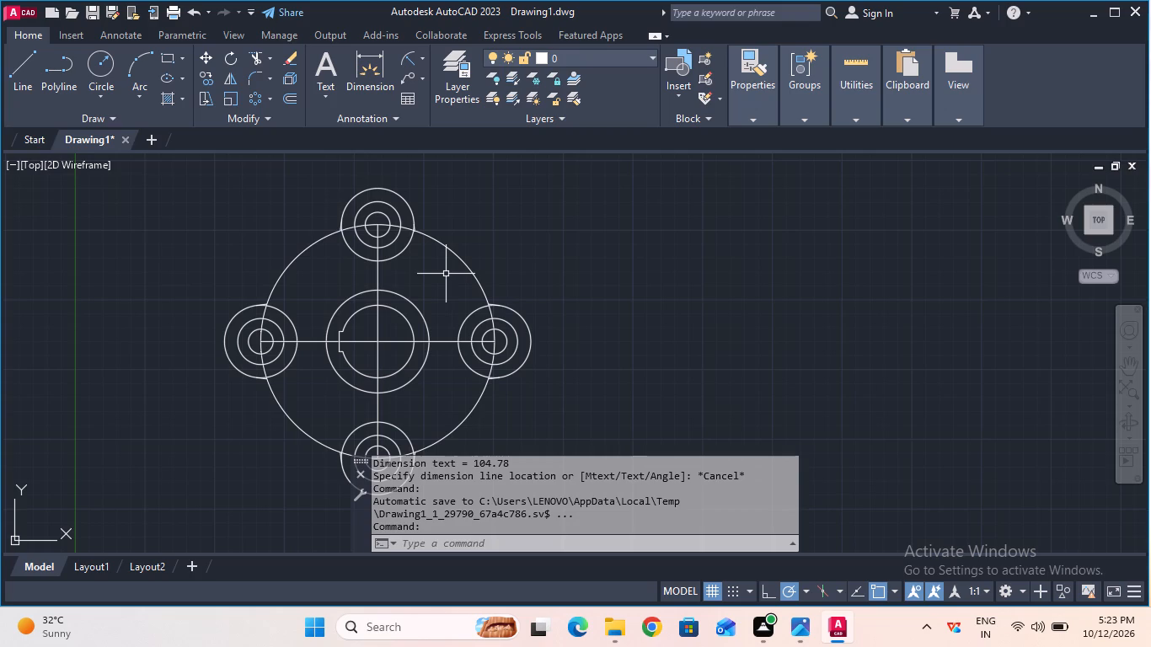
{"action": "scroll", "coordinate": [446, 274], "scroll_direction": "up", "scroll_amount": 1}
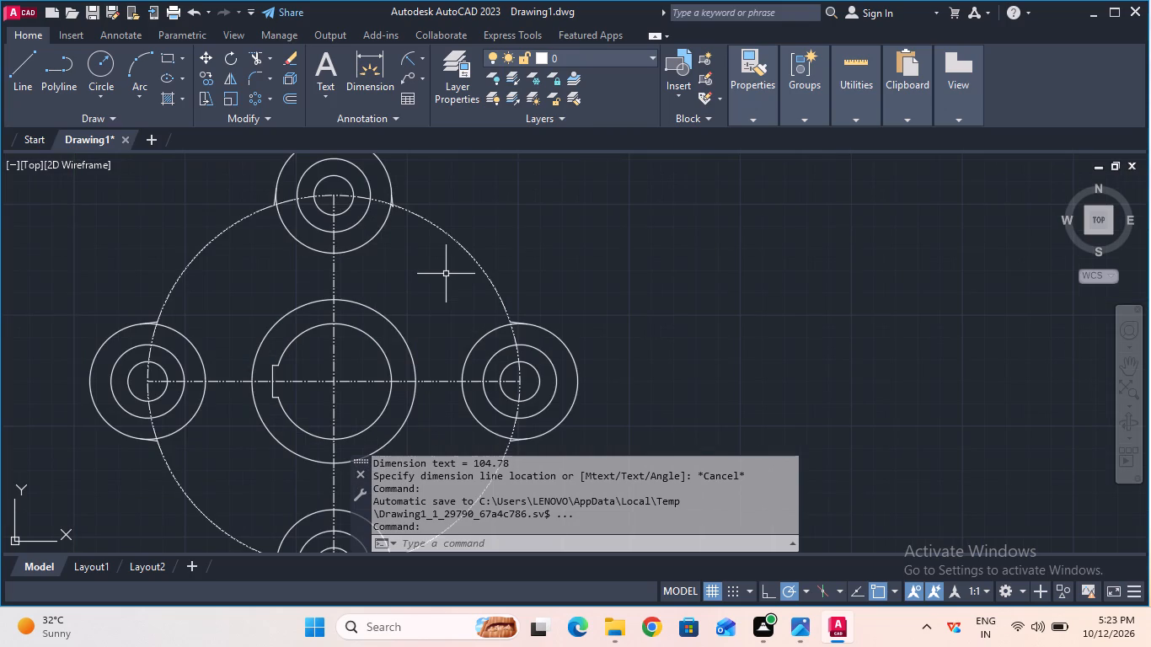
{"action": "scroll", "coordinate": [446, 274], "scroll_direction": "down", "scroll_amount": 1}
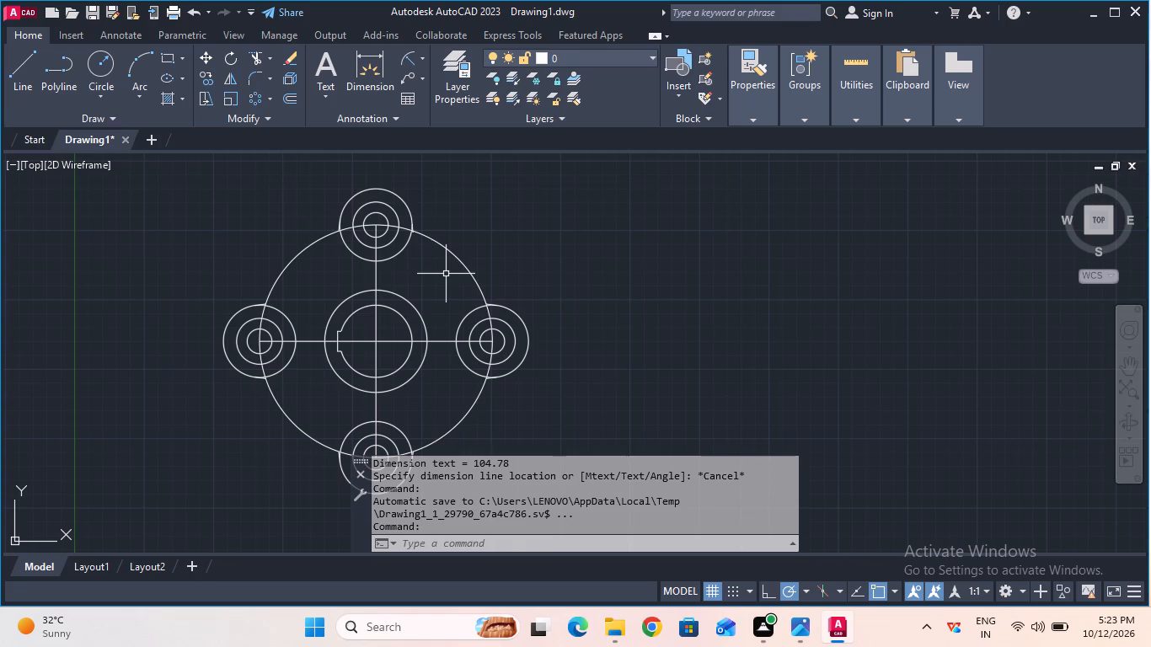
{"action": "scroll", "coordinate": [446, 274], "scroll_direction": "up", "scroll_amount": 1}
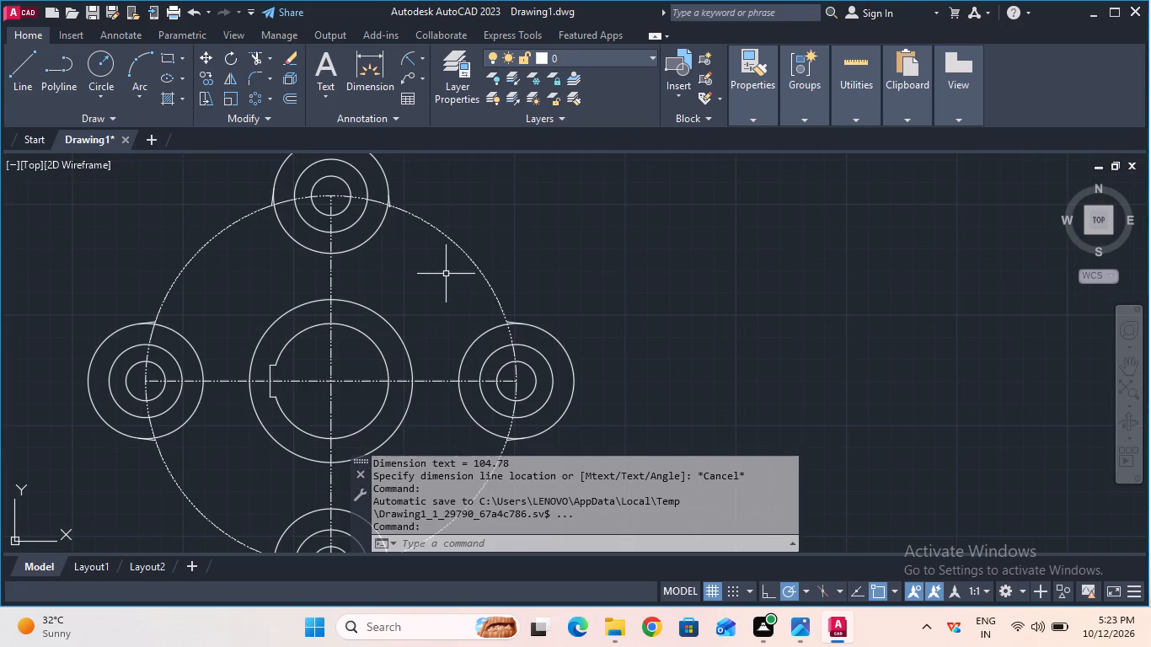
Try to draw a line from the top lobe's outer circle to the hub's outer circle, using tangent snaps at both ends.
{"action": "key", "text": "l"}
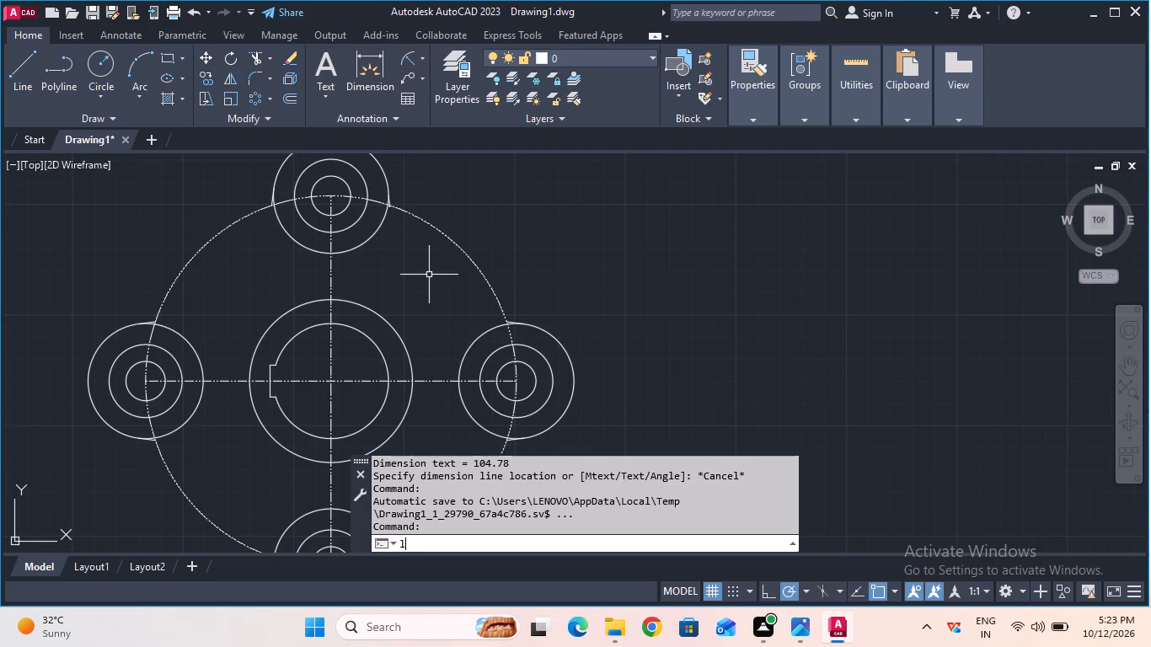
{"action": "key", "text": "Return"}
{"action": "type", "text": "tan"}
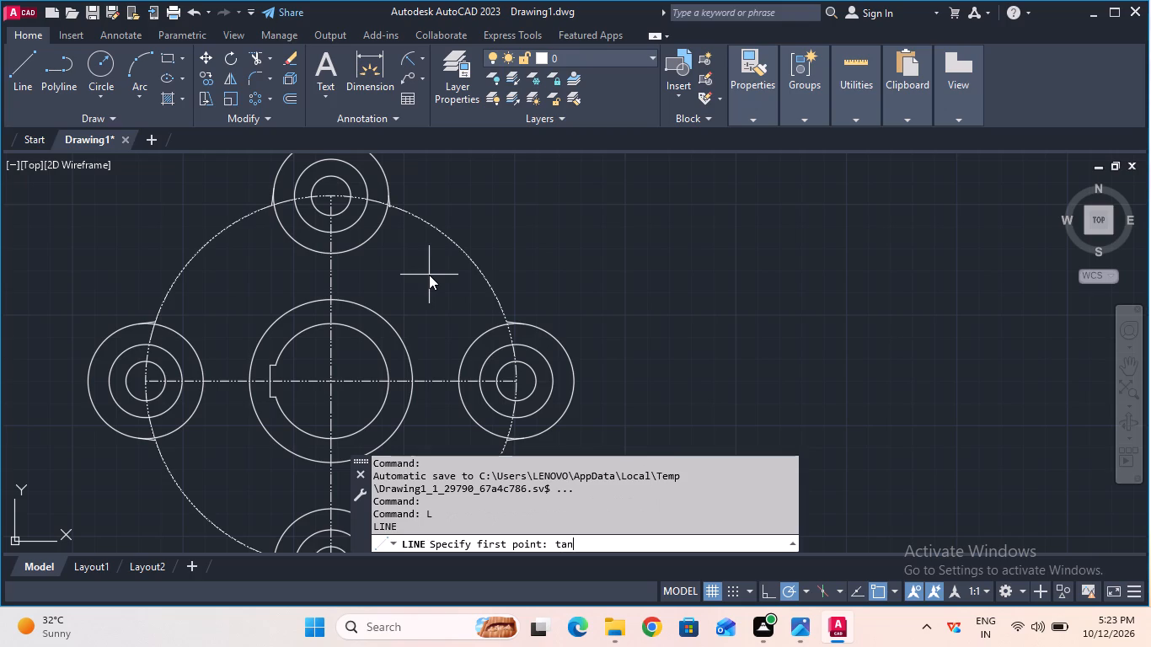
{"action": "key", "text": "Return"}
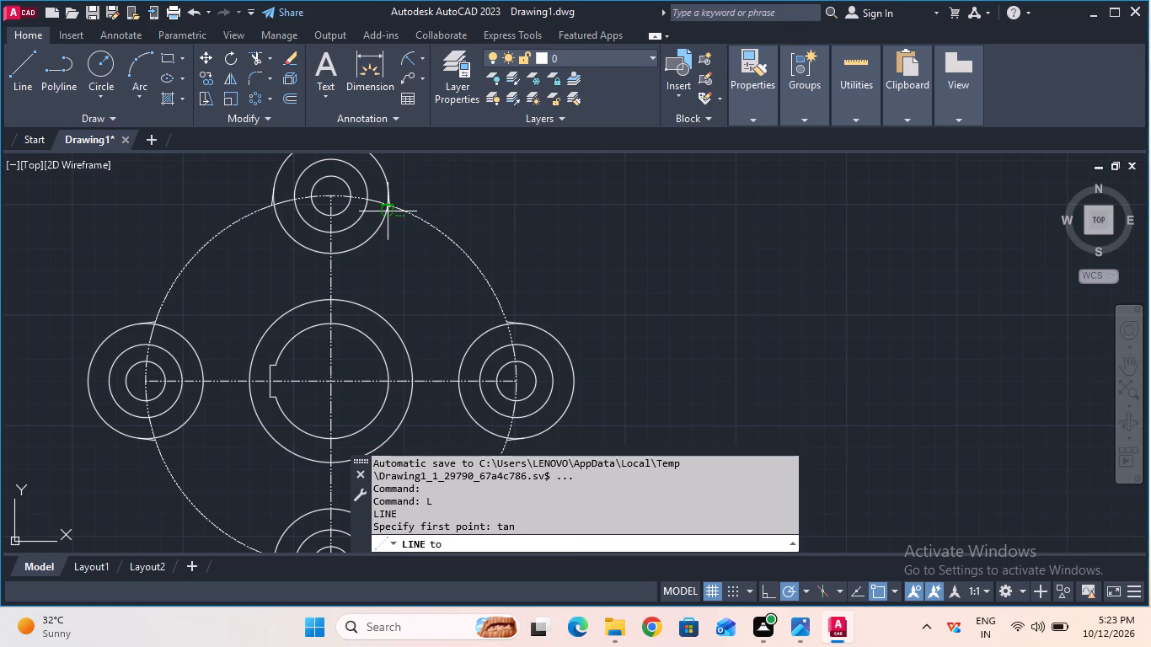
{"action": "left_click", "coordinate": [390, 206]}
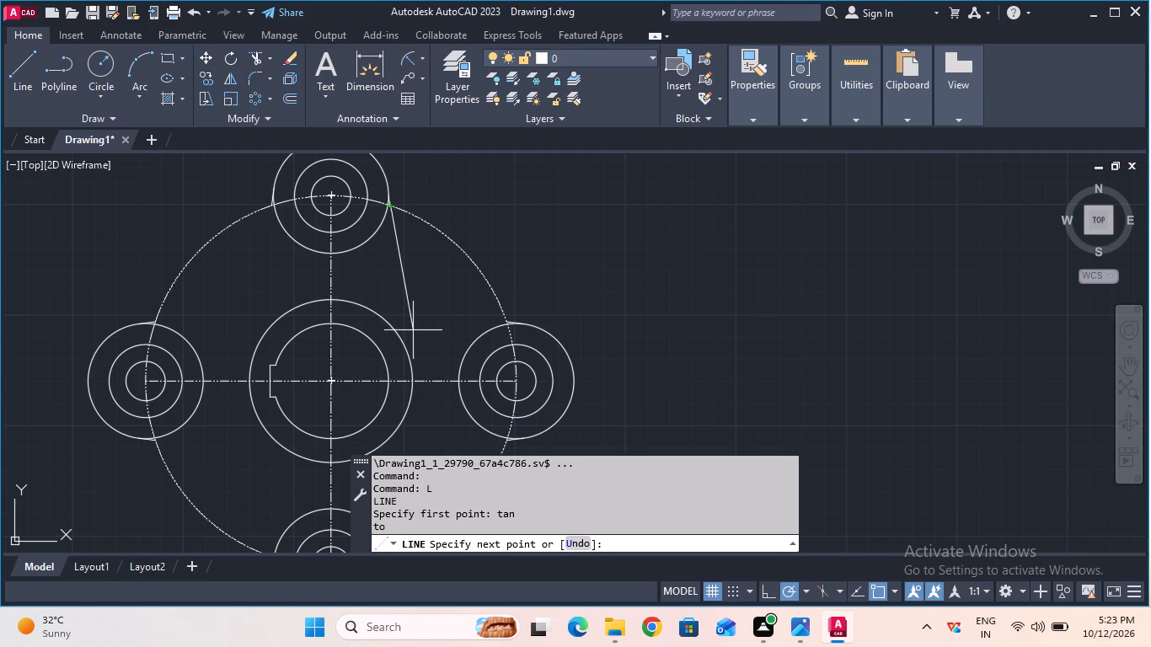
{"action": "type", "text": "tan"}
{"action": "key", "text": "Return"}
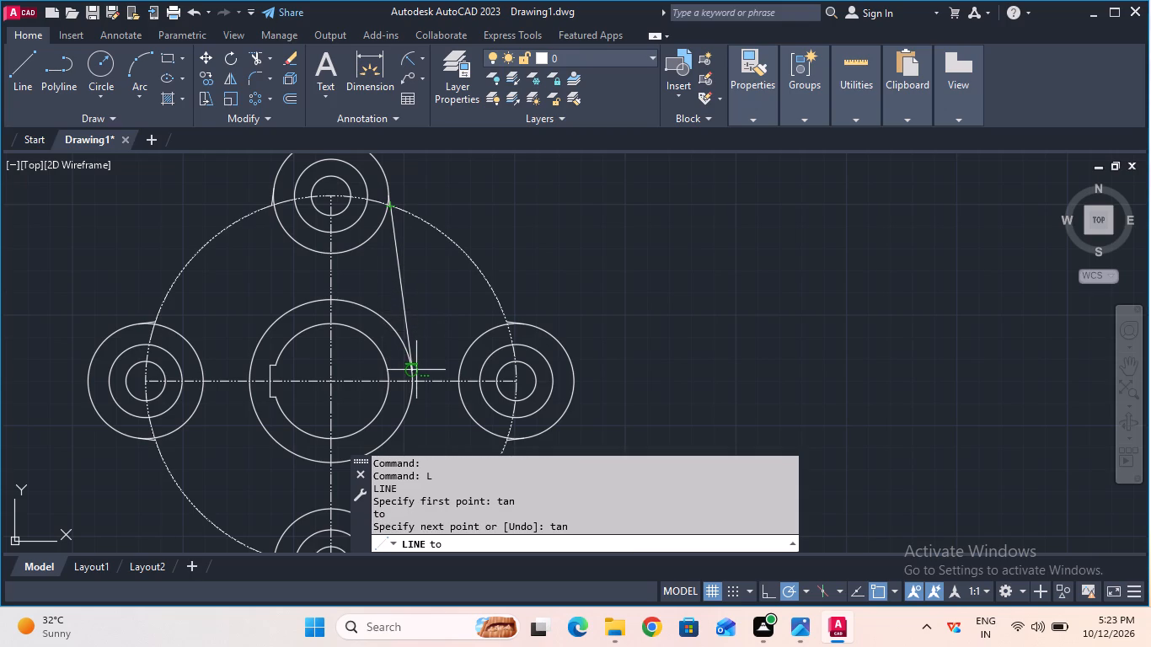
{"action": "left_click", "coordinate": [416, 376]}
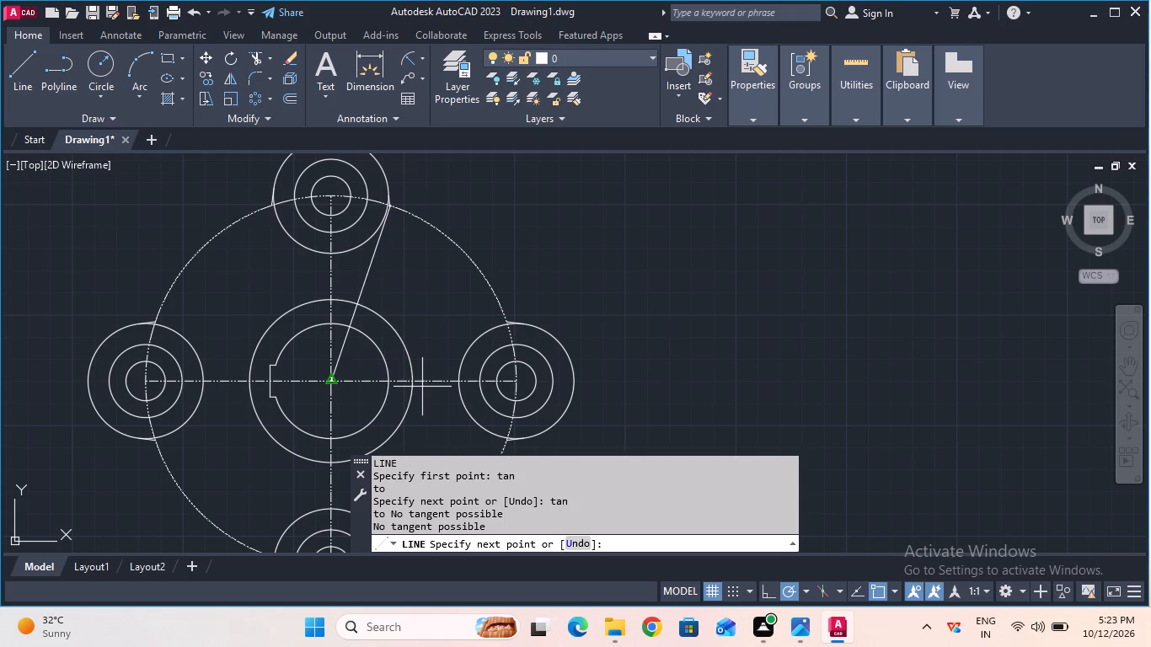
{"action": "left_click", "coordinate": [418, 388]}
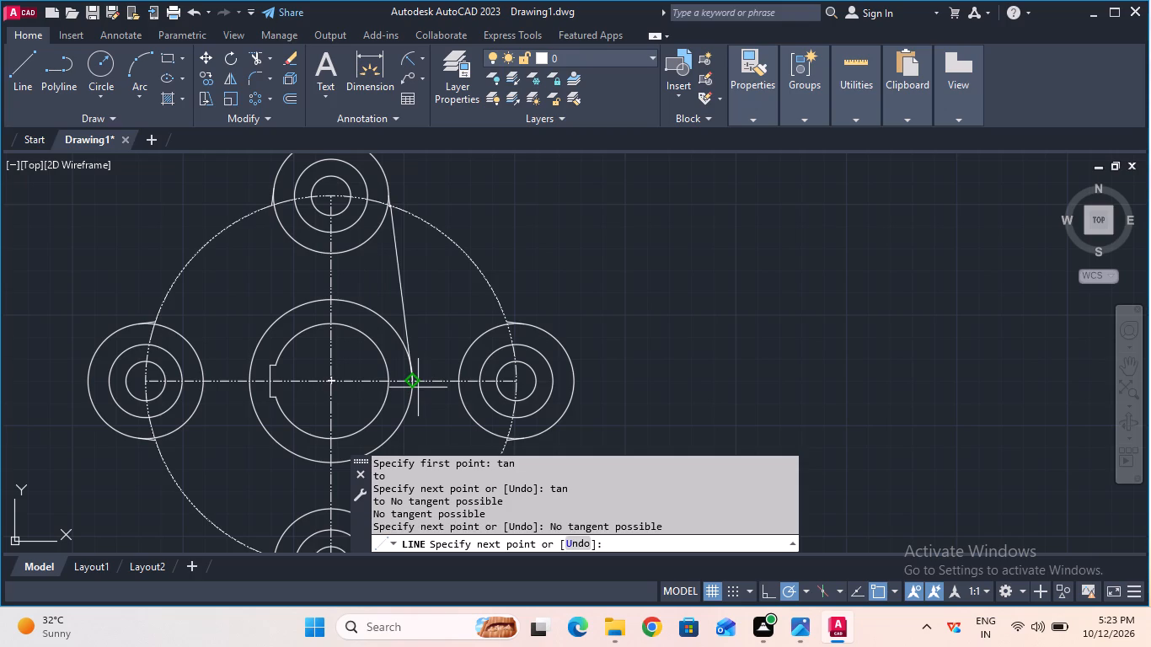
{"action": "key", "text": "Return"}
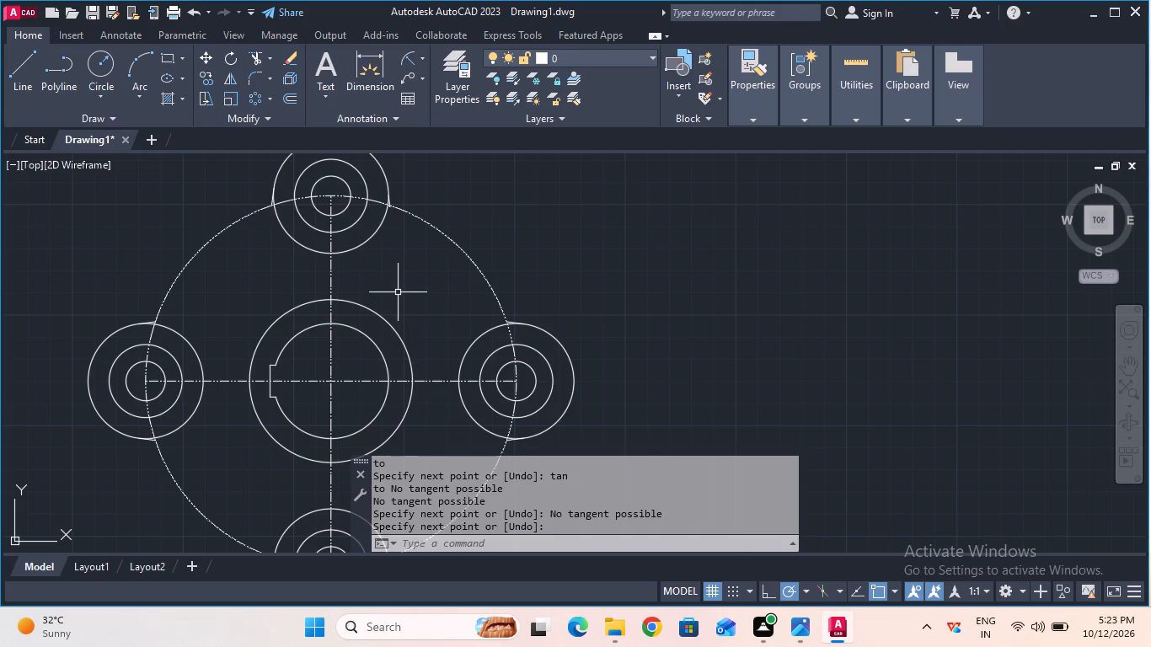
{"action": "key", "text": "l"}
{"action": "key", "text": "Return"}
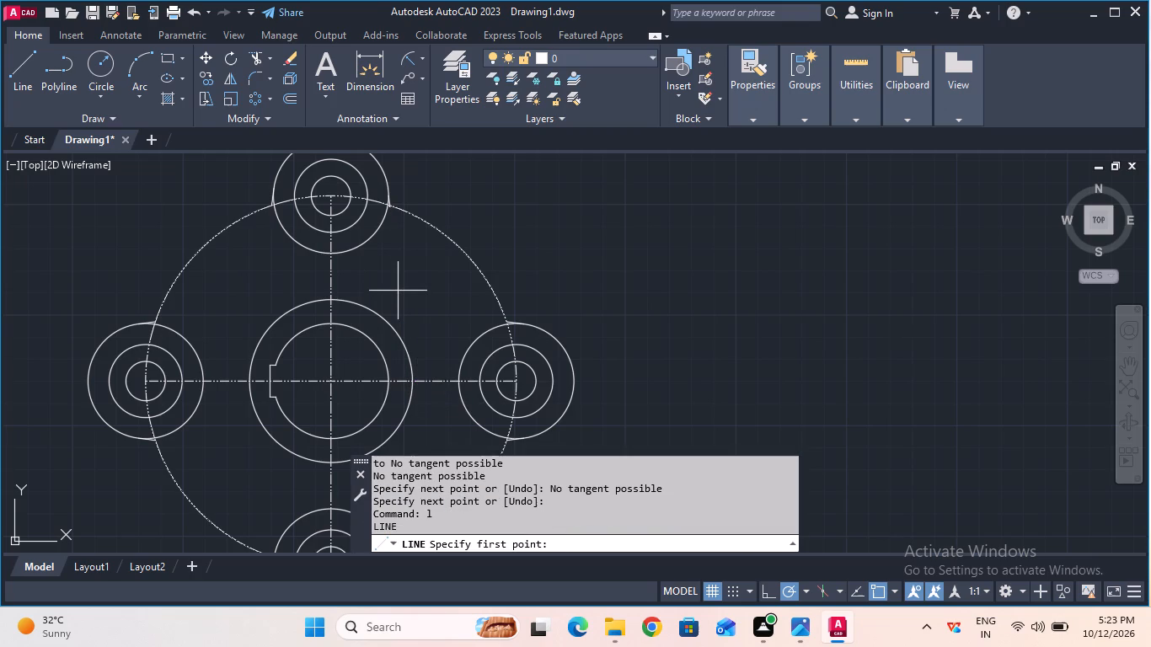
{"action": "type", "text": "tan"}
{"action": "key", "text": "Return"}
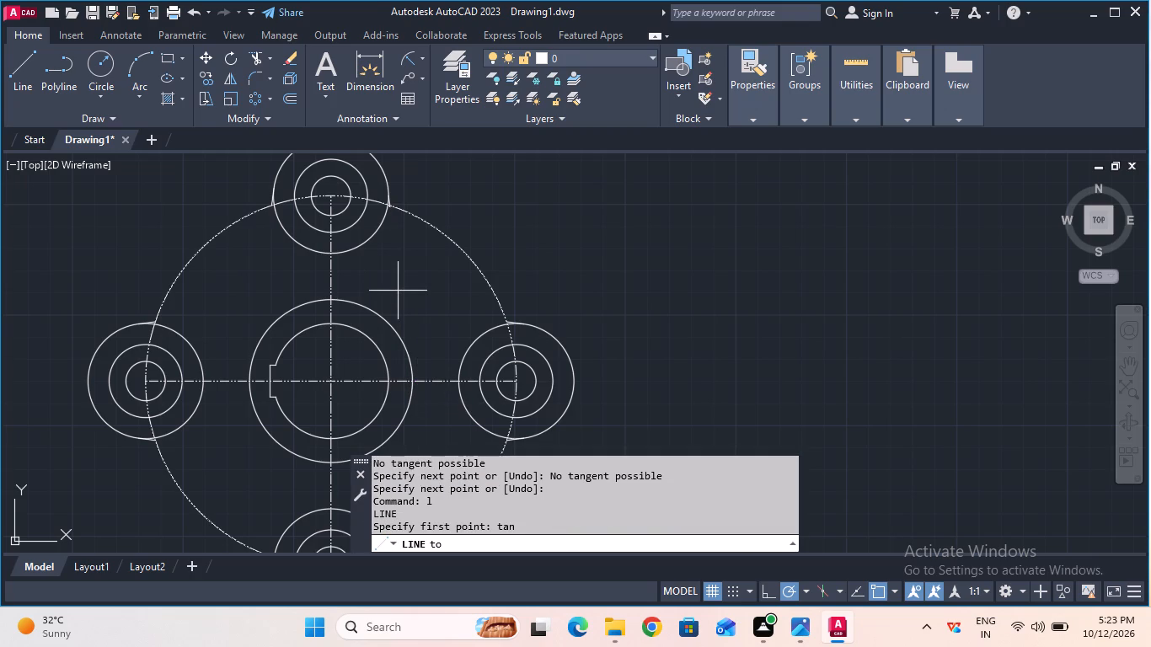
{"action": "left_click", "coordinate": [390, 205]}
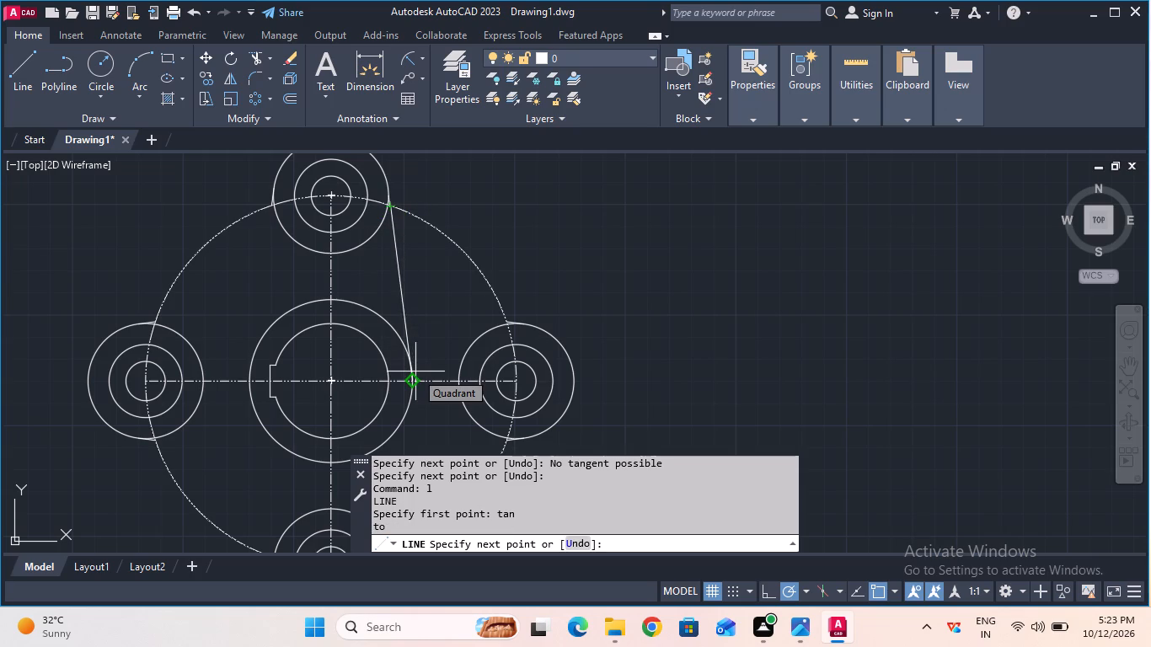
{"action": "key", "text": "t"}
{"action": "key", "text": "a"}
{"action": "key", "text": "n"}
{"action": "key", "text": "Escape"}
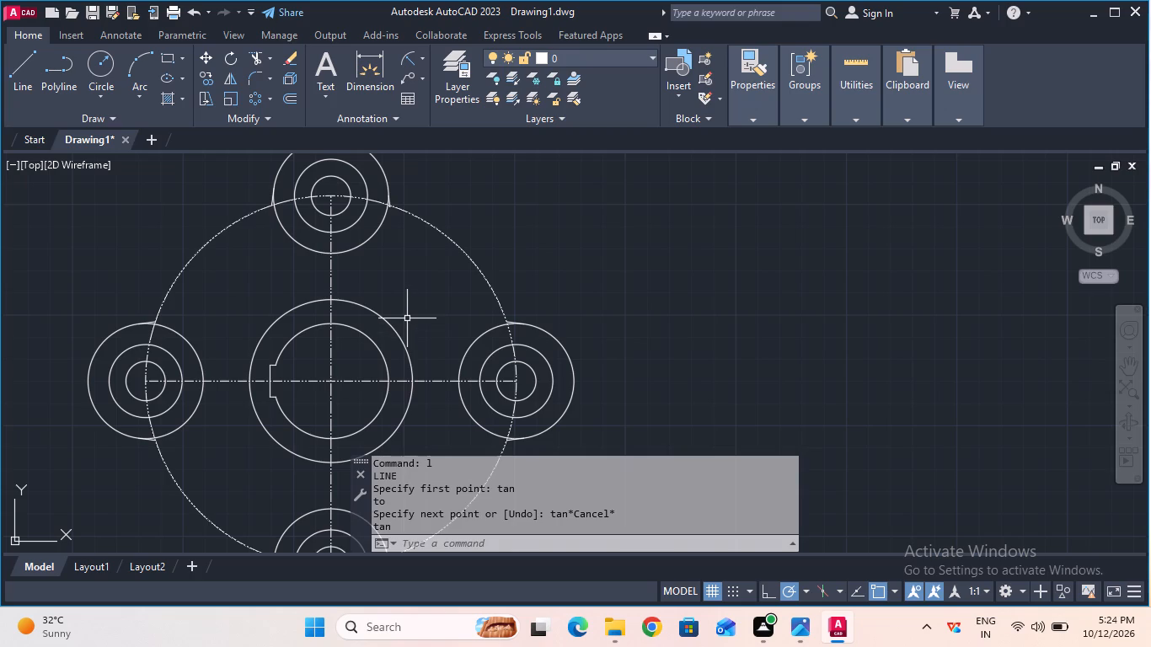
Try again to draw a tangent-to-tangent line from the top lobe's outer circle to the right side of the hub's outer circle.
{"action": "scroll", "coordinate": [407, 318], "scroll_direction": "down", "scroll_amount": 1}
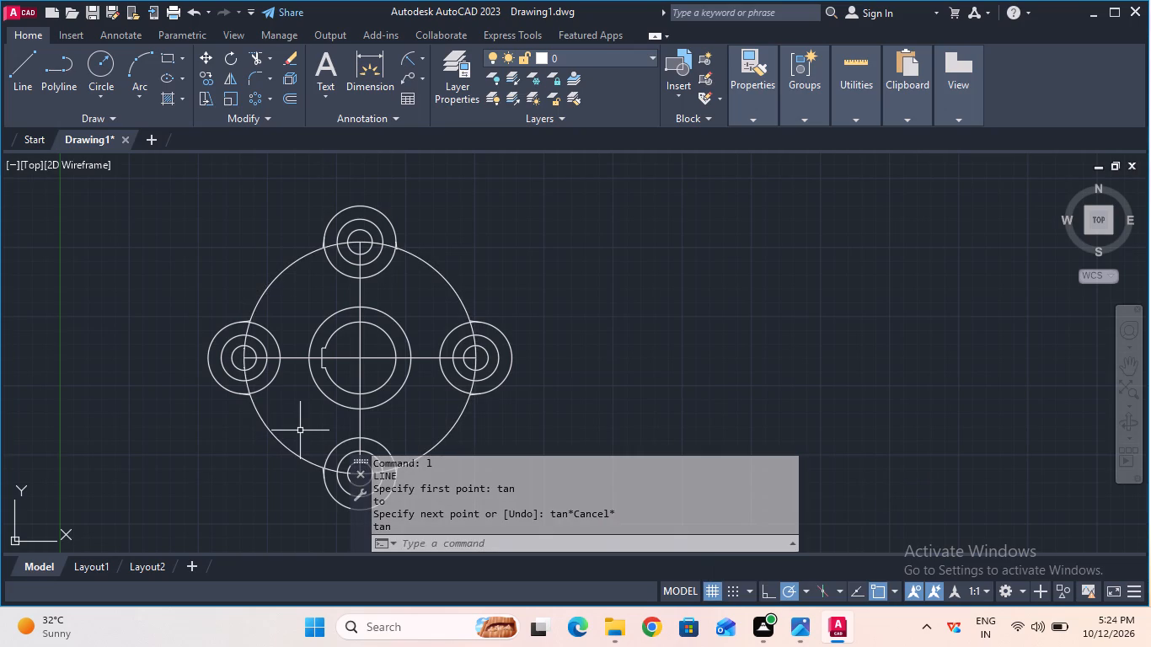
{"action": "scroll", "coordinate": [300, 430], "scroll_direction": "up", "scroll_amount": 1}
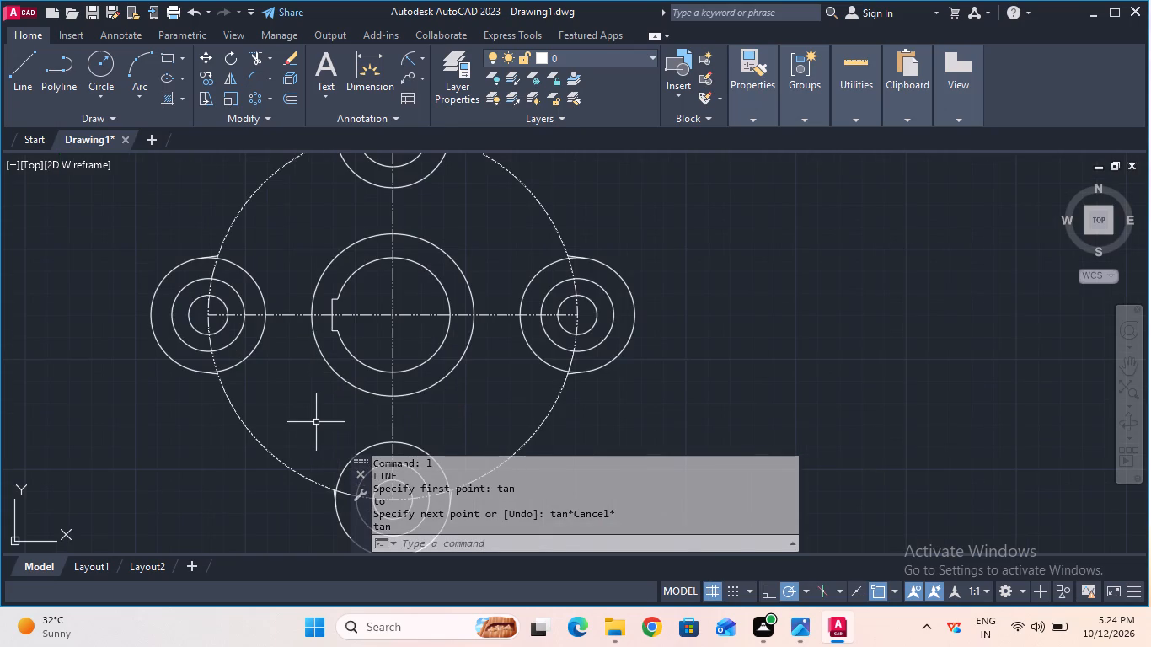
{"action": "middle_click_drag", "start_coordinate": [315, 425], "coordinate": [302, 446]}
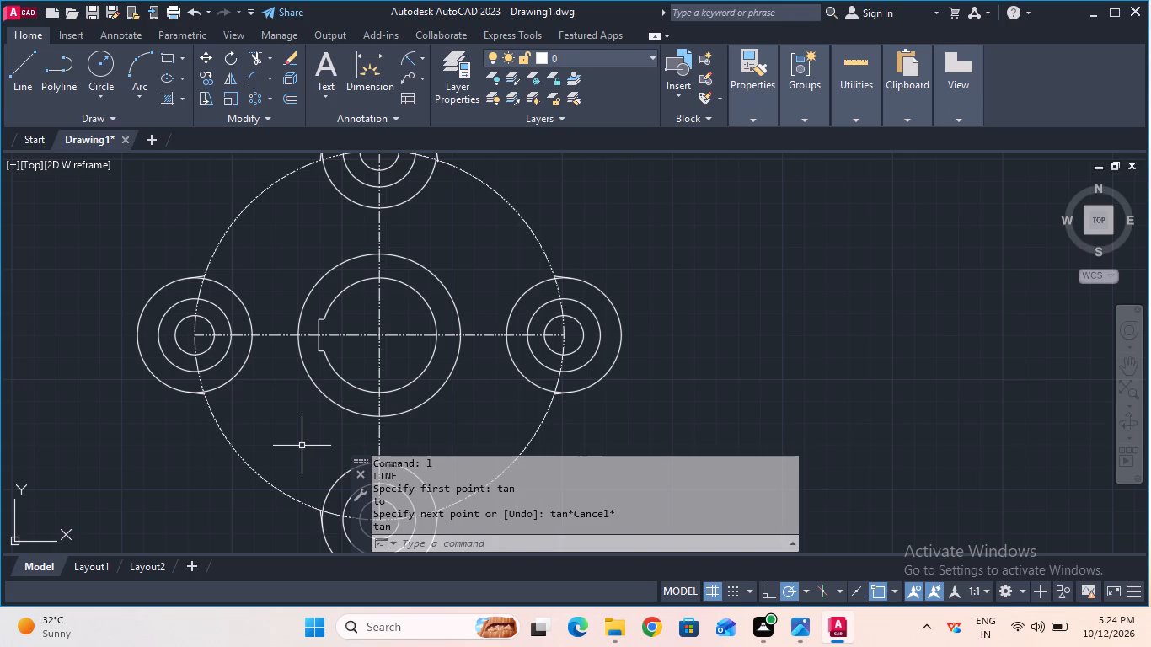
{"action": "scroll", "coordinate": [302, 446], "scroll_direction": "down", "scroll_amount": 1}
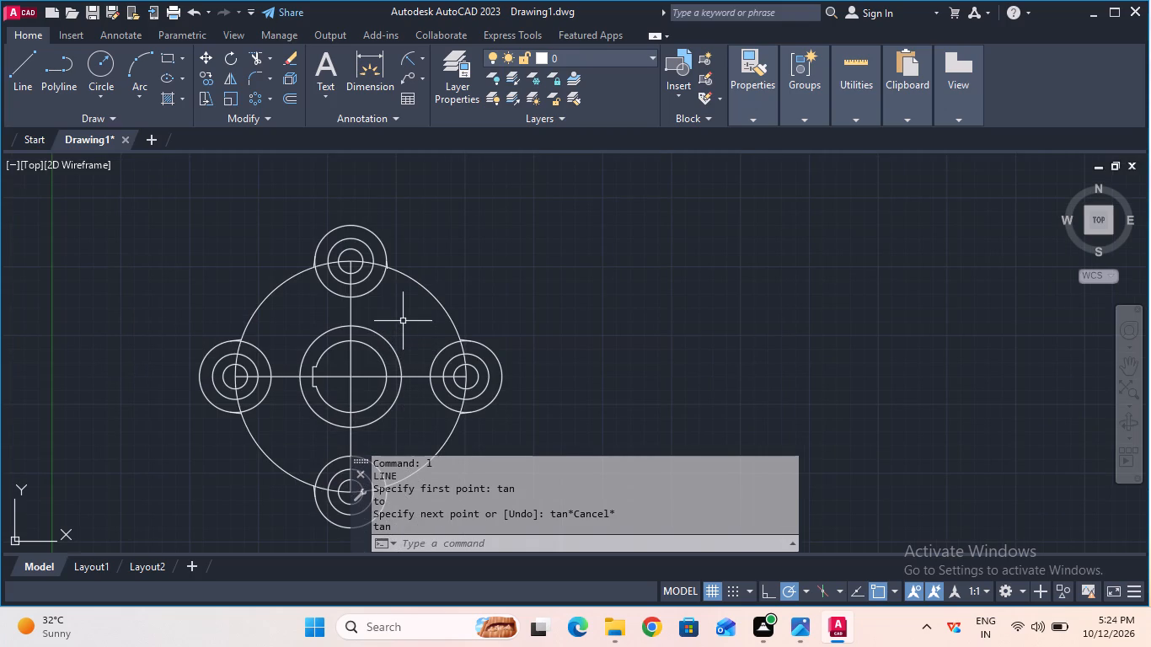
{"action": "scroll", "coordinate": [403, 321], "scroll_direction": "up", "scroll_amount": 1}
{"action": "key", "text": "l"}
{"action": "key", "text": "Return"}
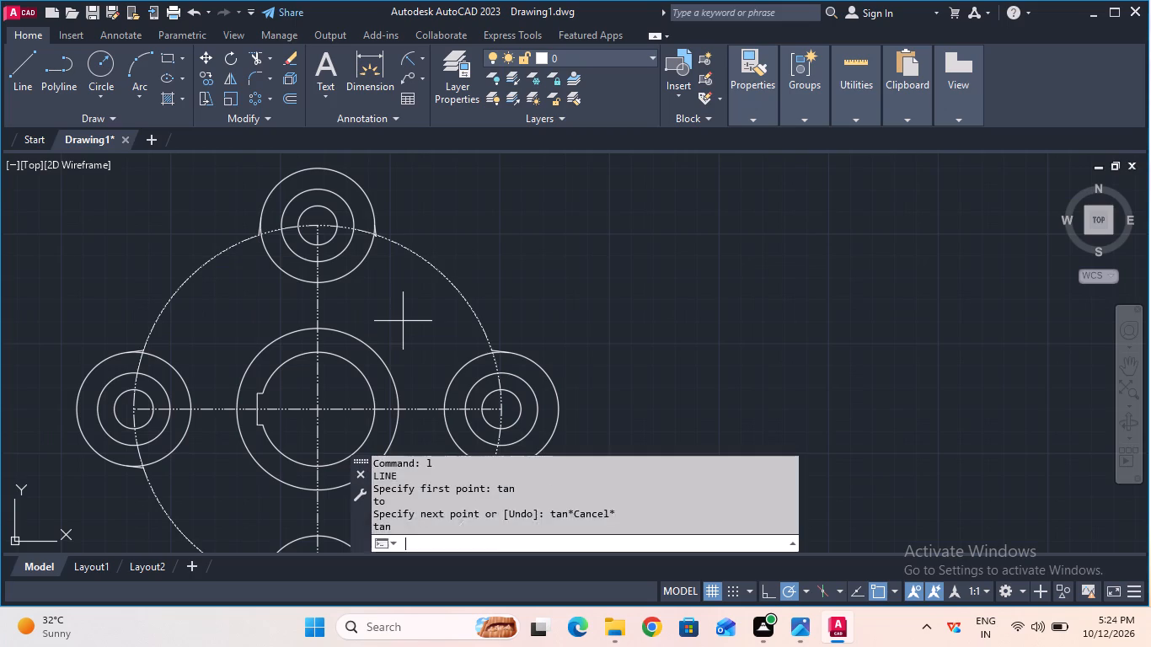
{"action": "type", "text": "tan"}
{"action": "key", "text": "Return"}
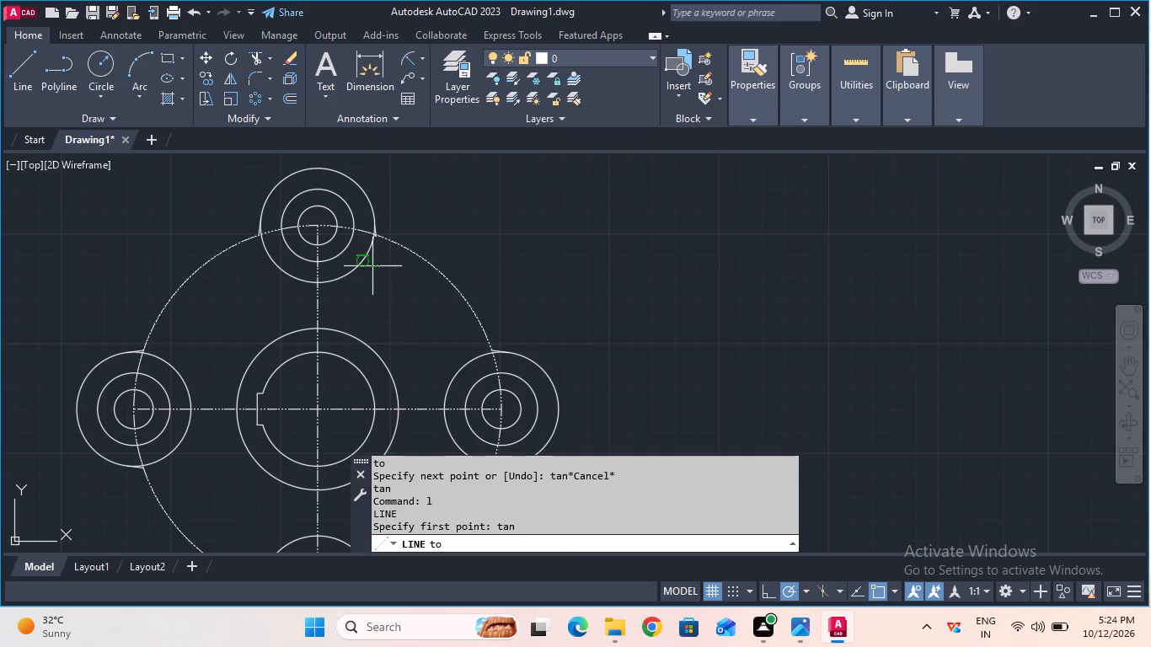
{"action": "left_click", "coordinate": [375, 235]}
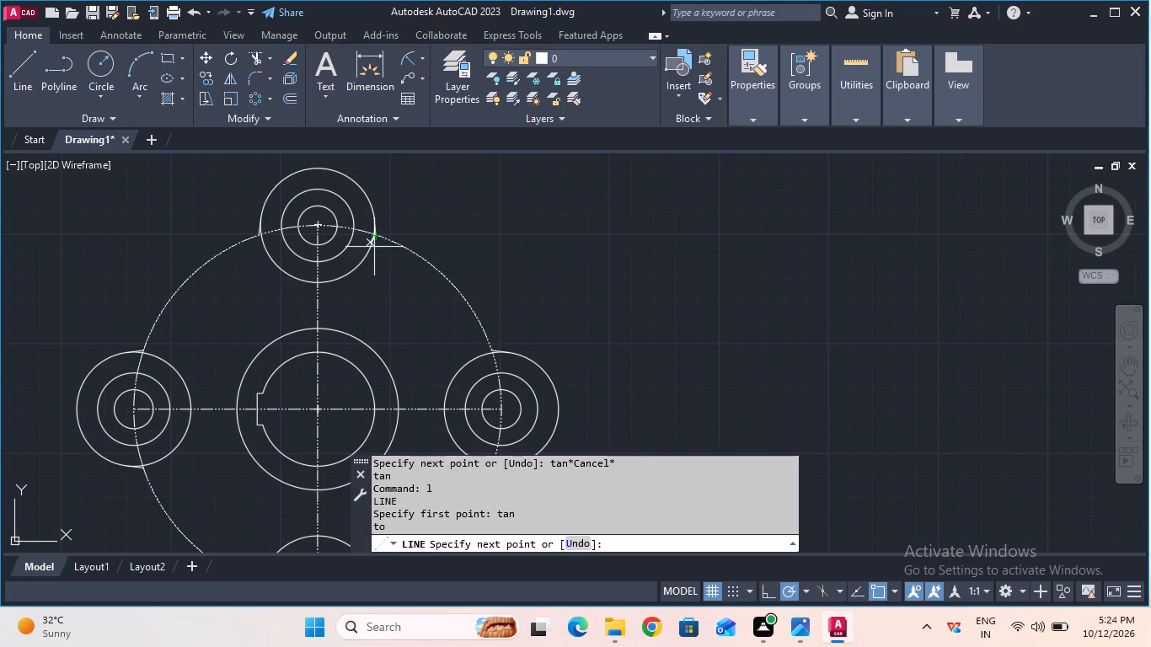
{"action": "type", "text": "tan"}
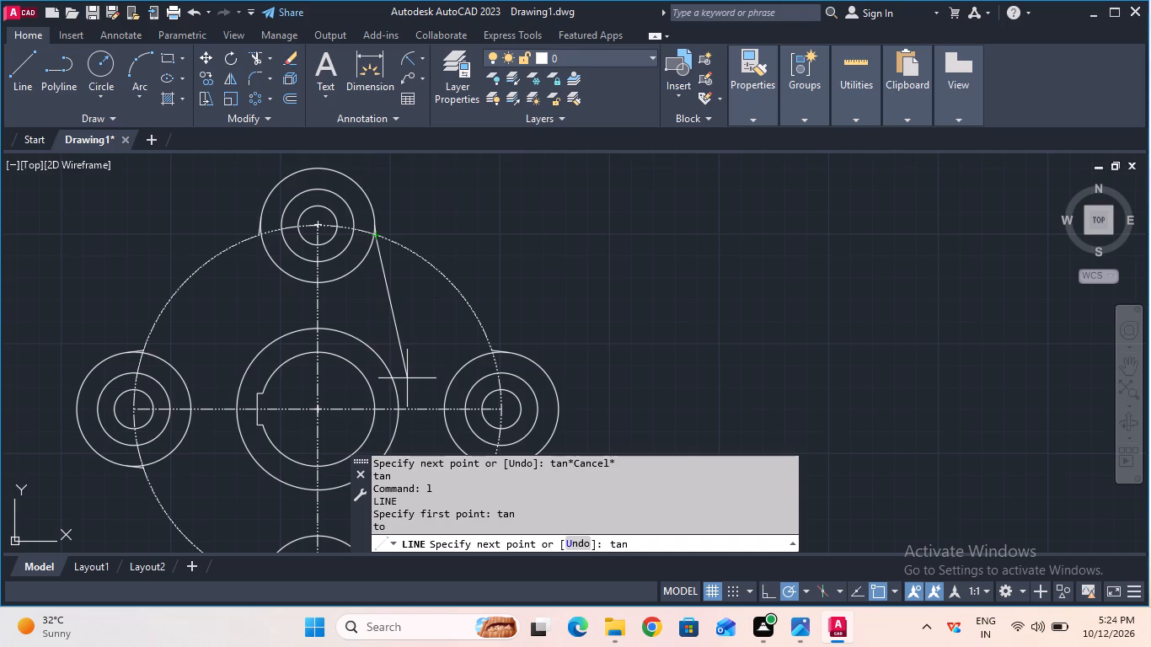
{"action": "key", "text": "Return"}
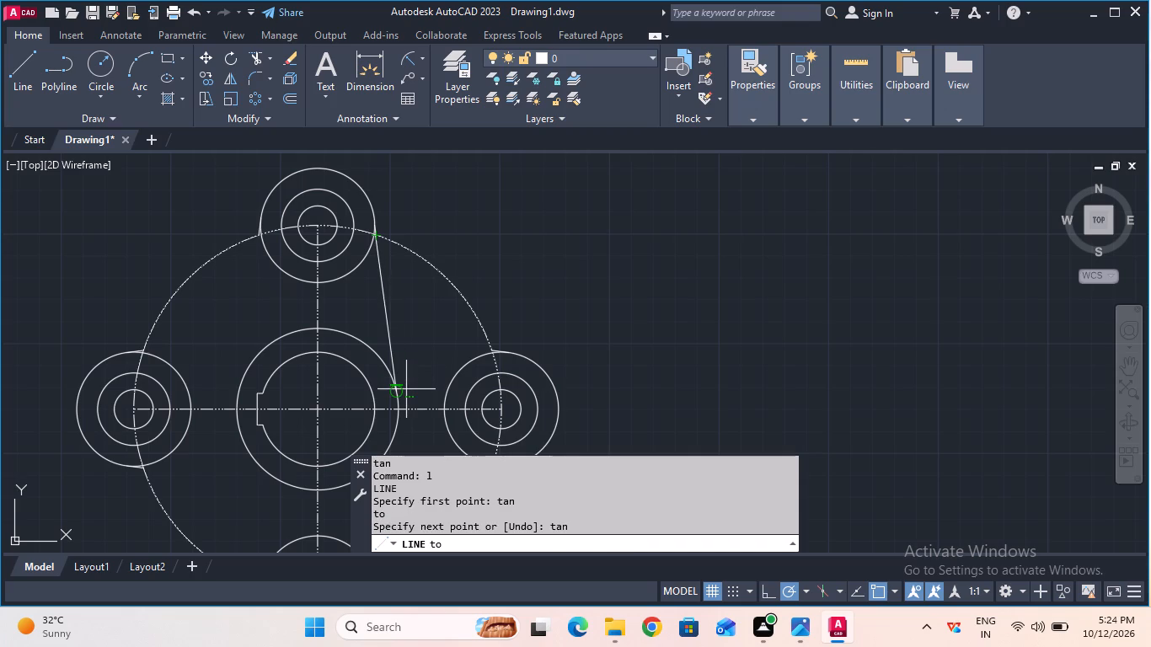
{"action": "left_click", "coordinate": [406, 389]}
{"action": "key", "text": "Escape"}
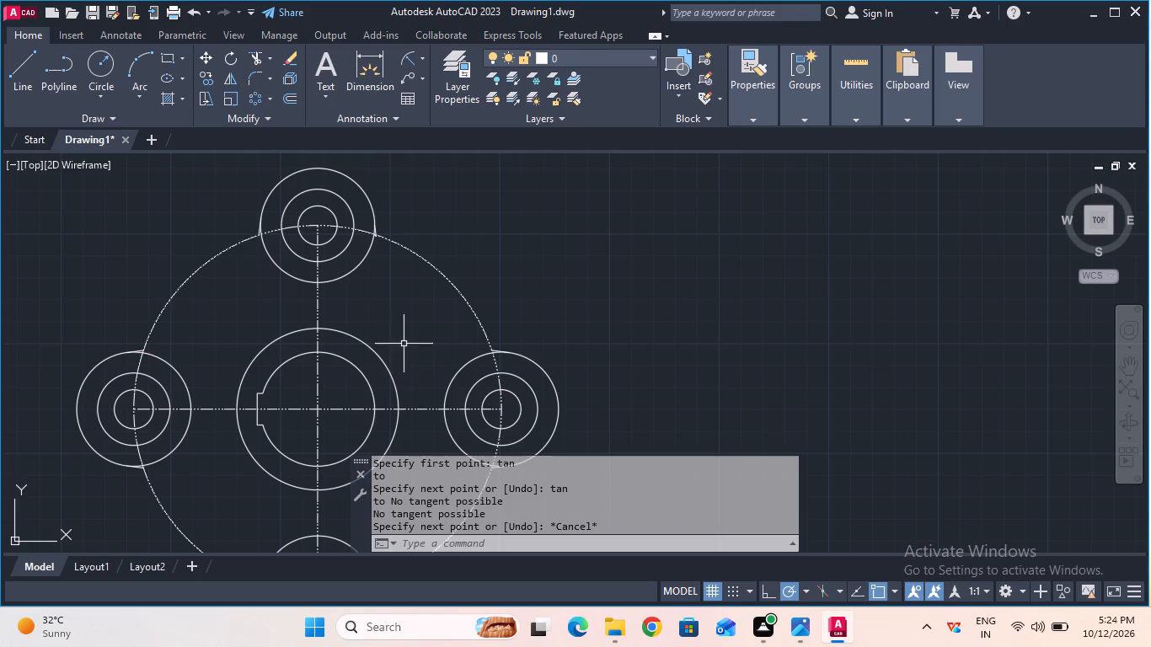
Draw a line from the right side of the top lobe's outer circle to the right side of the hub's outer circle, using tangent snaps at both ends.
{"action": "key", "text": "l"}
{"action": "key", "text": "Return"}
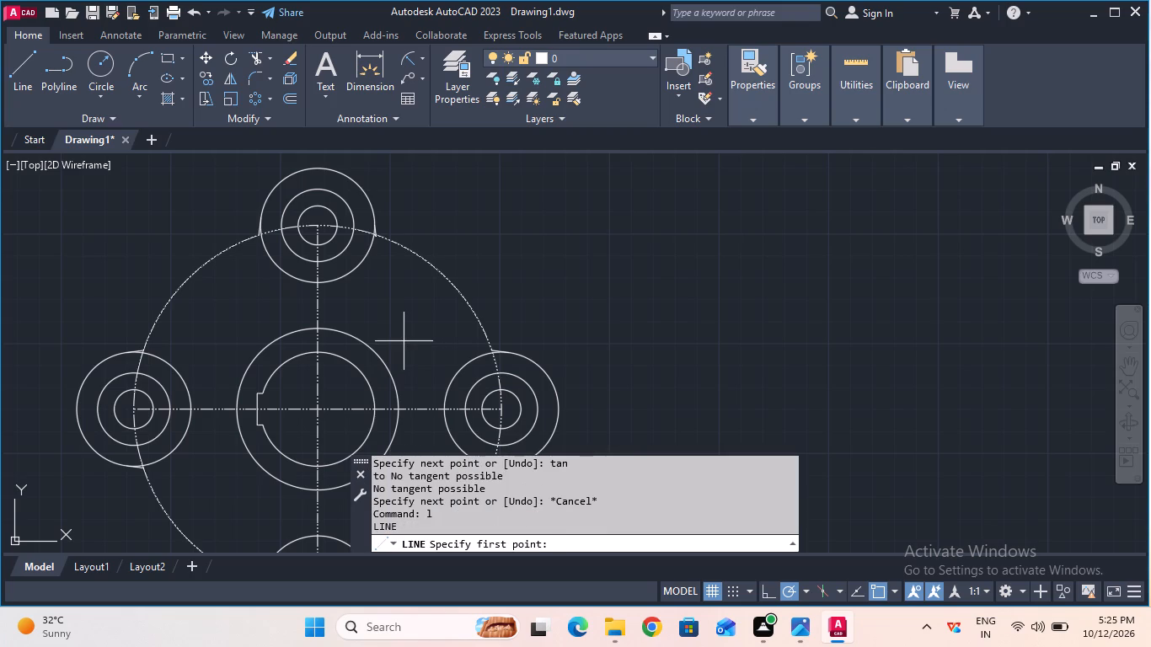
{"action": "type", "text": "tan"}
{"action": "key", "text": "Return"}
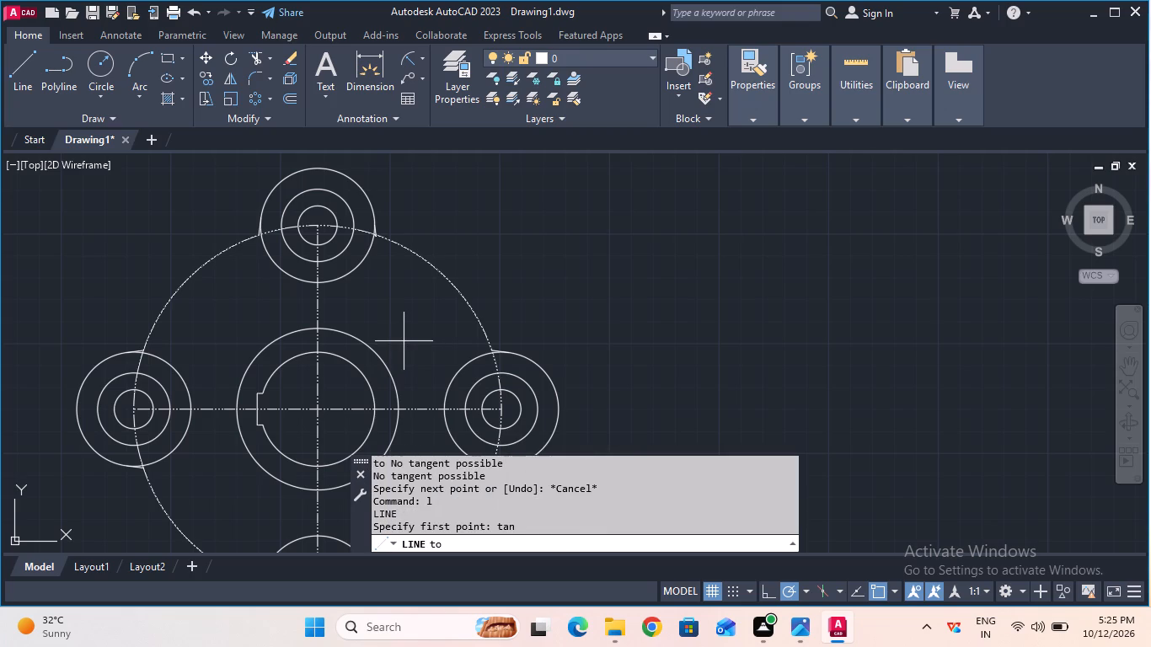
{"action": "left_click", "coordinate": [376, 232]}
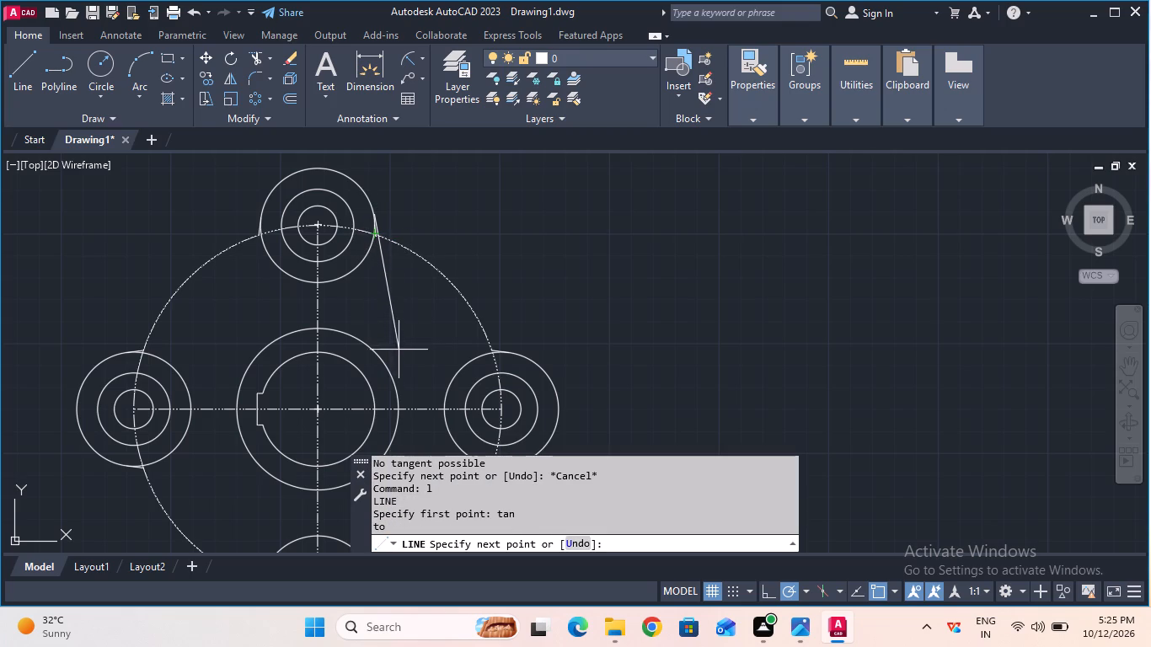
{"action": "type", "text": "tan"}
{"action": "key", "text": "Return"}
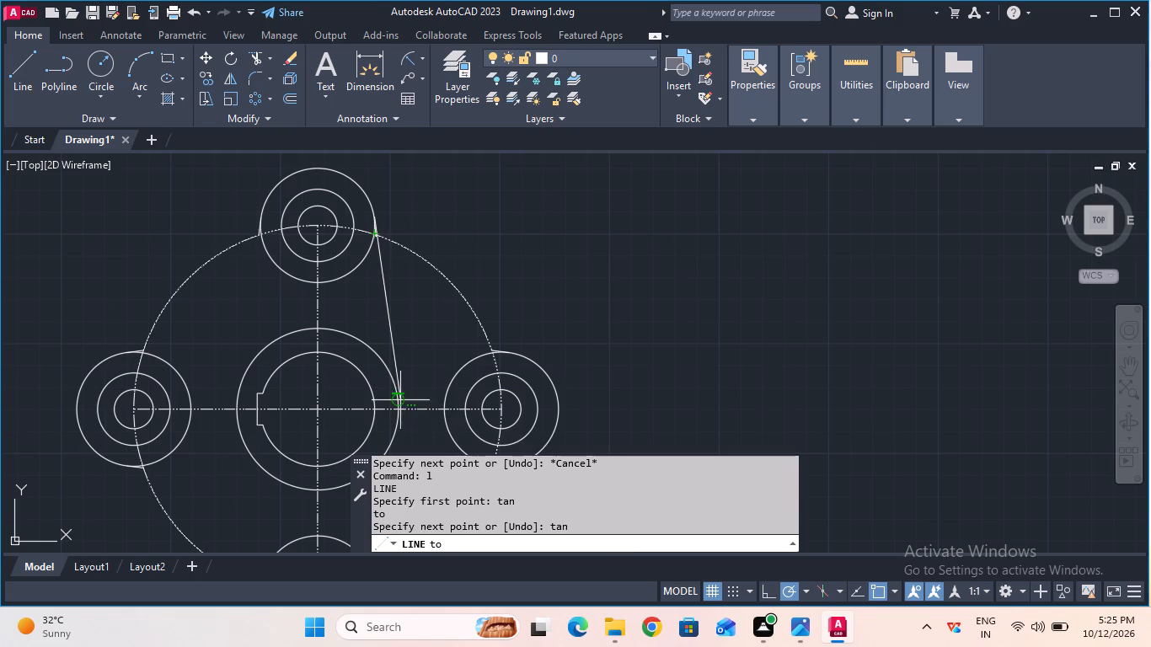
{"action": "left_click", "coordinate": [399, 401]}
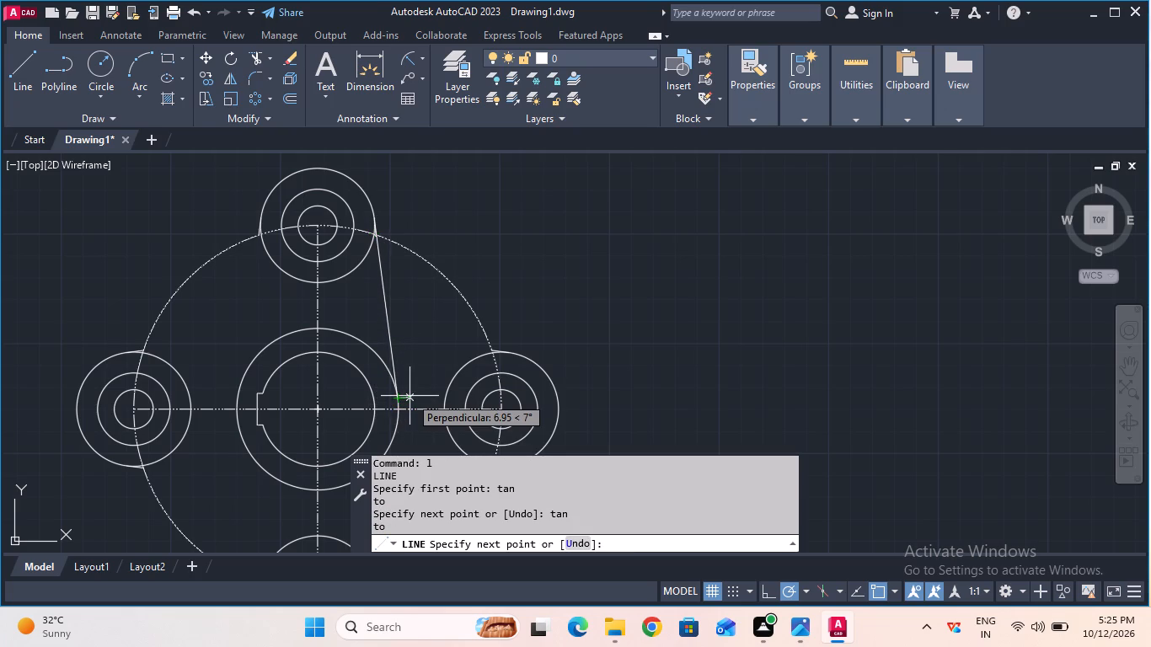
{"action": "left_click", "coordinate": [410, 396]}
{"action": "key", "text": "Escape"}
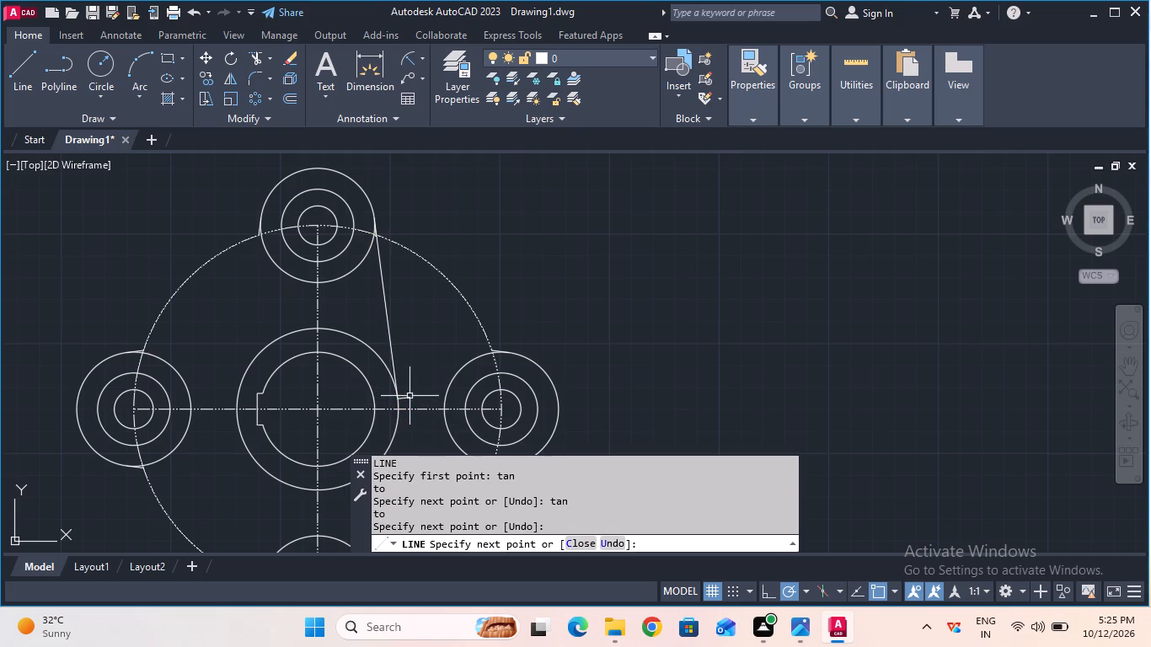
Trim away the short stray segment at the hub end of the right tangent line.
{"action": "left_click", "coordinate": [257, 65]}
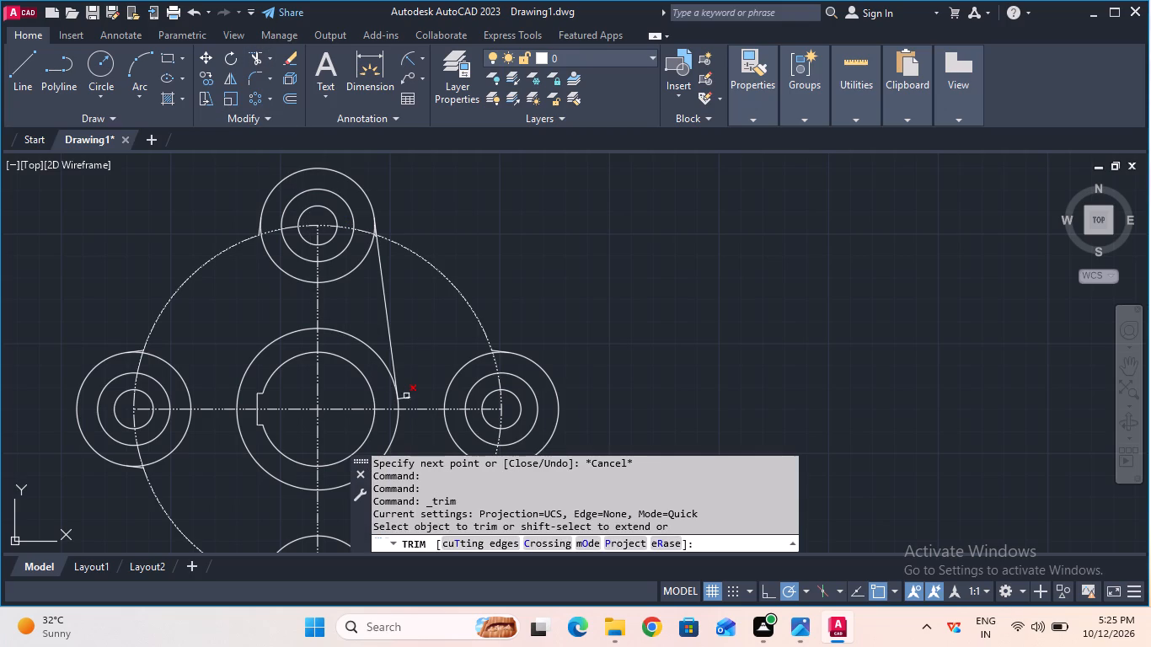
{"action": "left_click", "coordinate": [406, 398]}
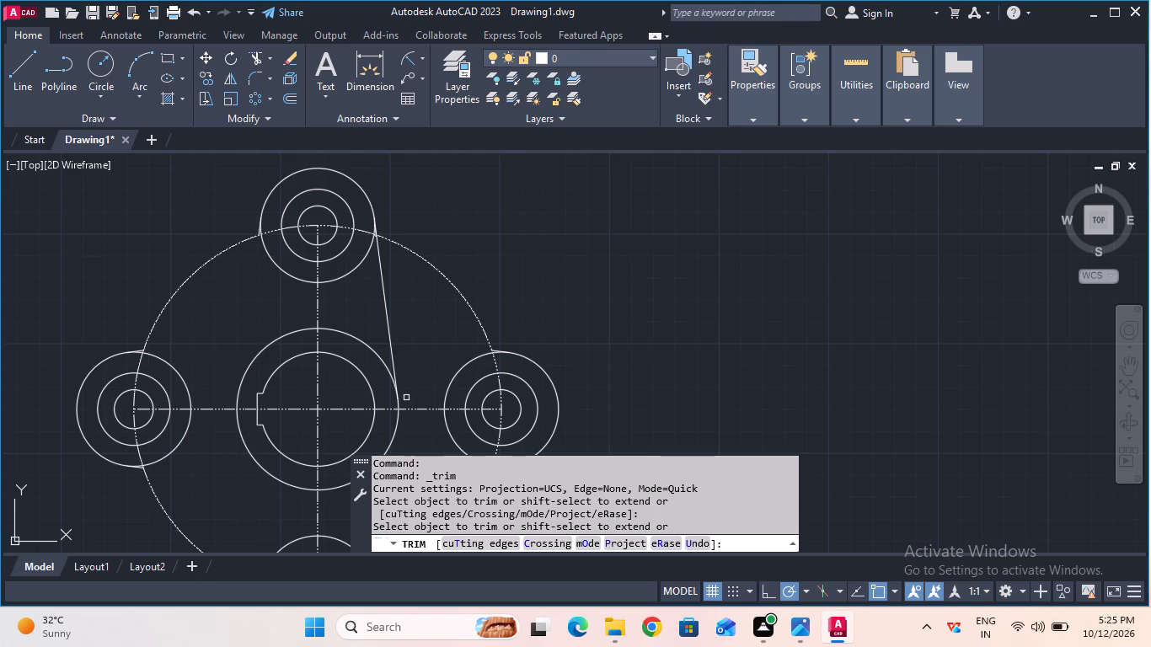
{"action": "key", "text": "Escape"}
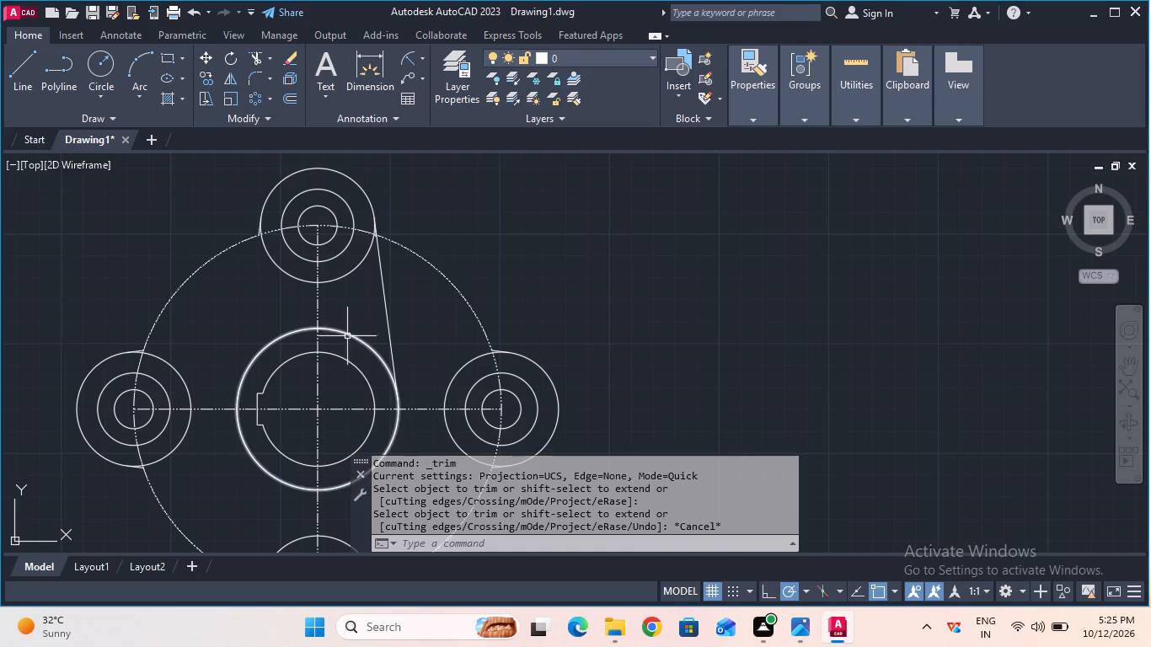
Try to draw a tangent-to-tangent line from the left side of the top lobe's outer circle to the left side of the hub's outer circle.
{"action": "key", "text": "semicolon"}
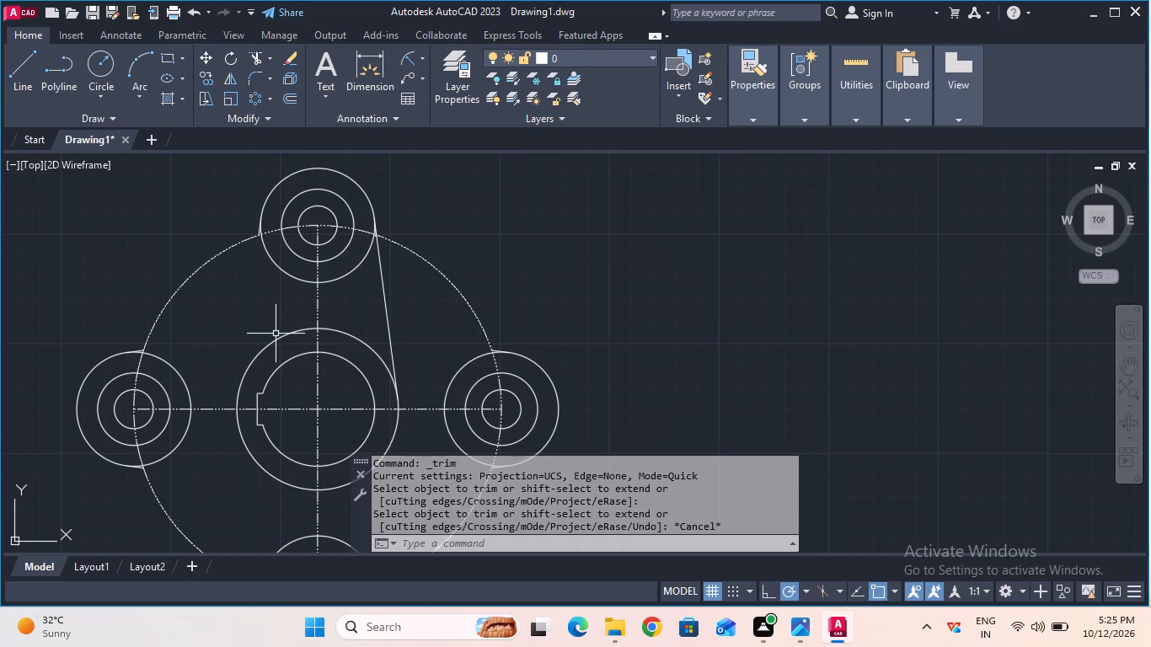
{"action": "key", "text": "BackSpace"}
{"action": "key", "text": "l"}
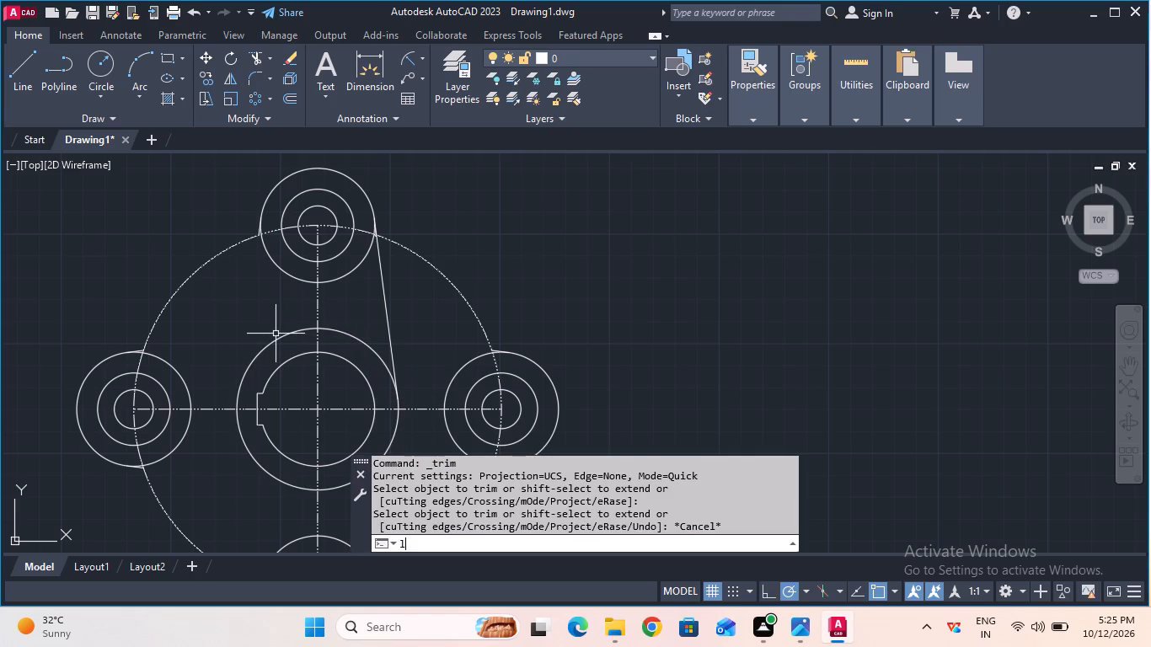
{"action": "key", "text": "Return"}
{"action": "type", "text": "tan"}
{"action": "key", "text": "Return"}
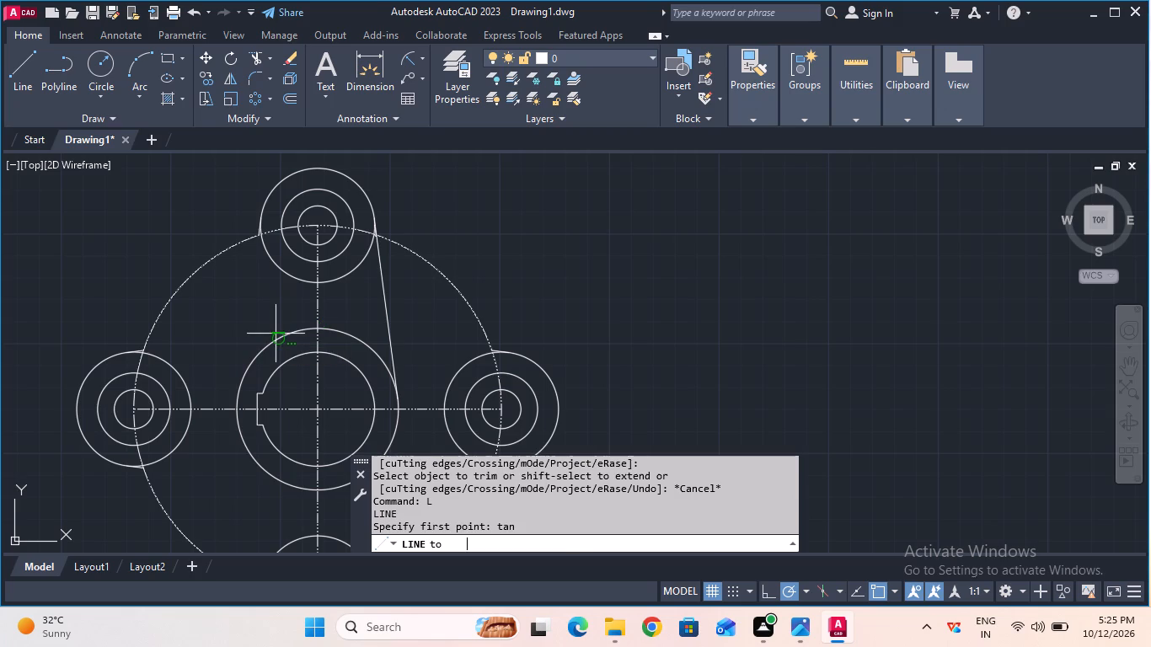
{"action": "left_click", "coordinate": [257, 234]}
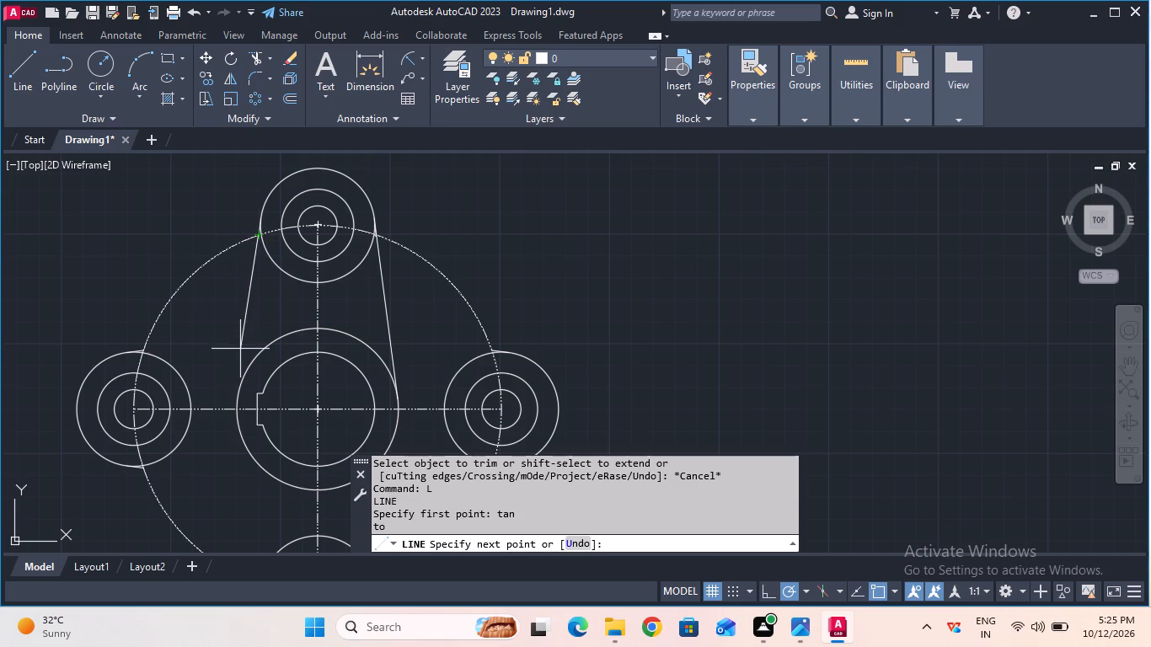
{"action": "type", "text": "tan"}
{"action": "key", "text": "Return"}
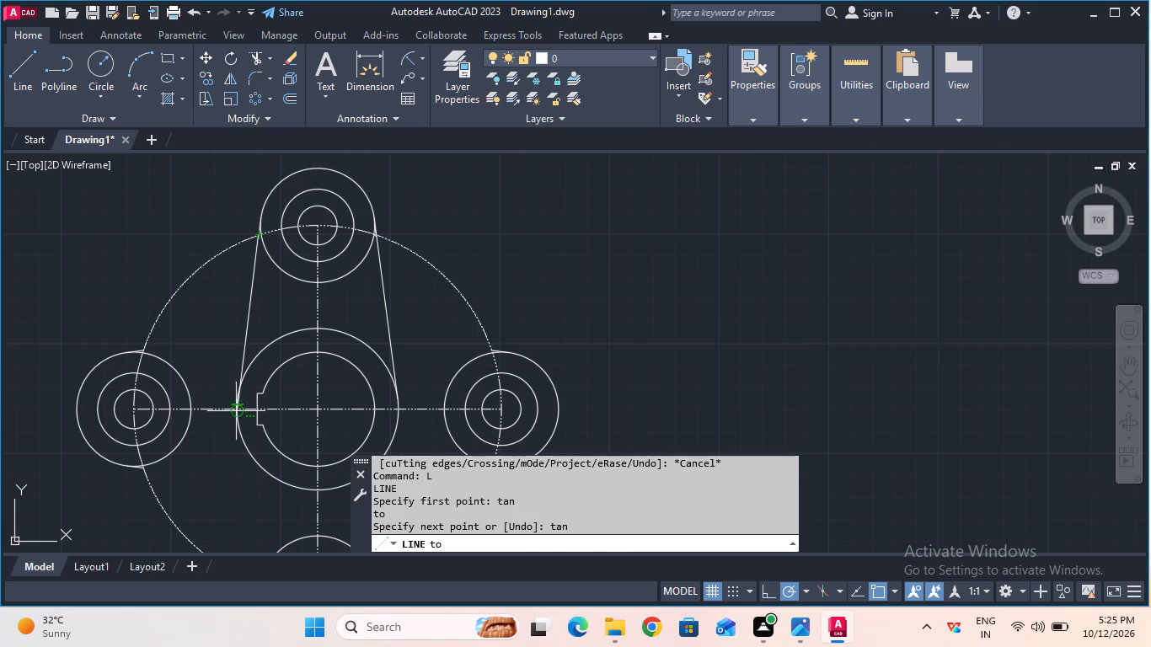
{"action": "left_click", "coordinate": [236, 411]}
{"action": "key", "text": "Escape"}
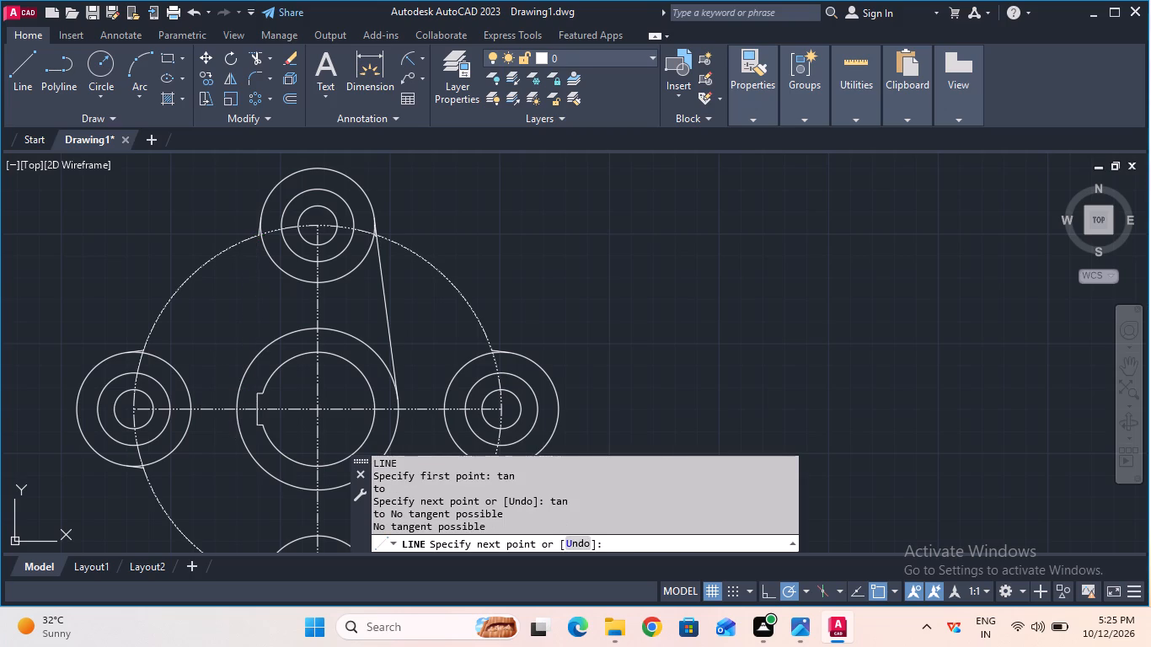
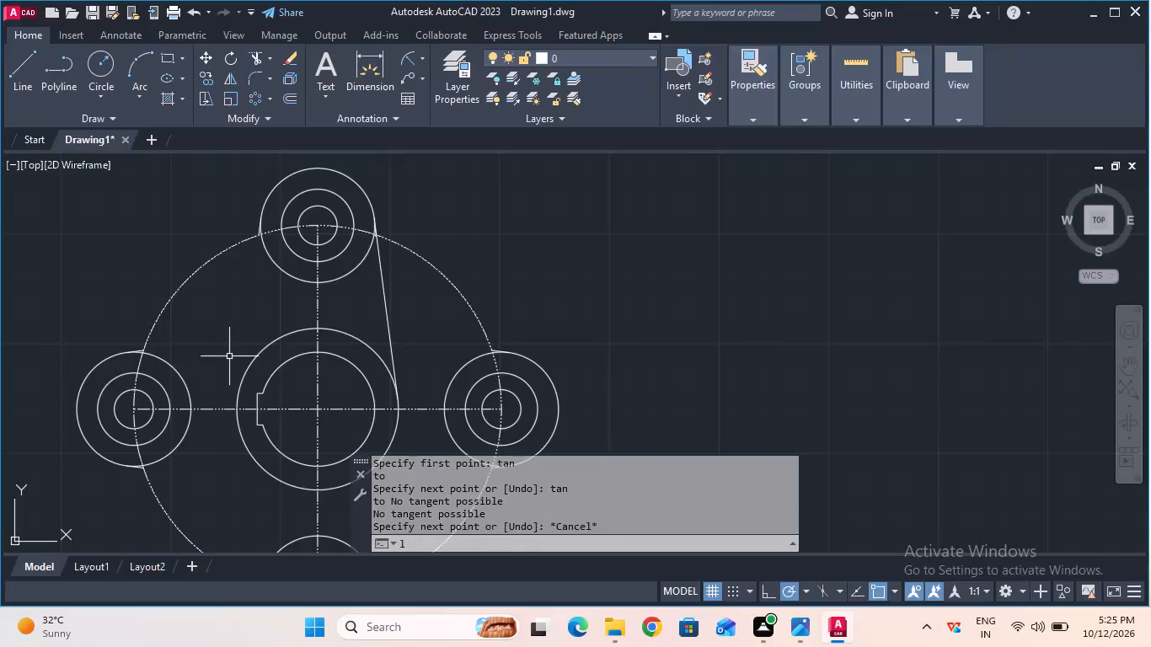
Draw a line from the left side of the top lobe's outer circle to the left side of the hub's outer circle, tangent at both ends.
{"action": "key", "text": "Return"}
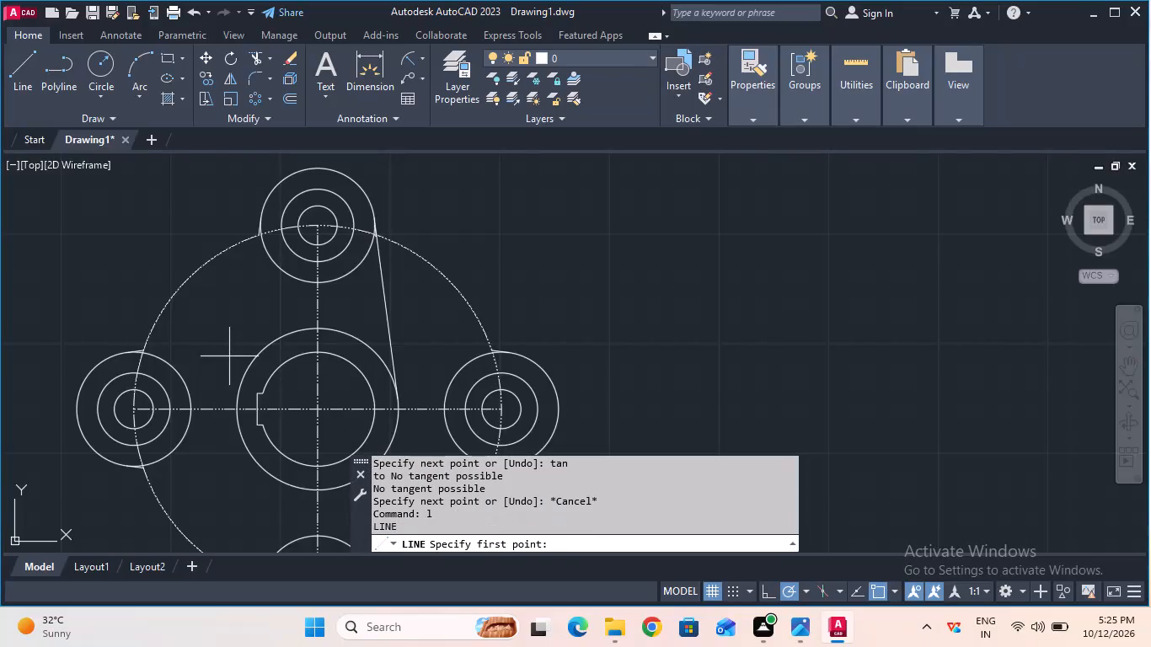
{"action": "type", "text": "tan"}
{"action": "key", "text": "Return"}
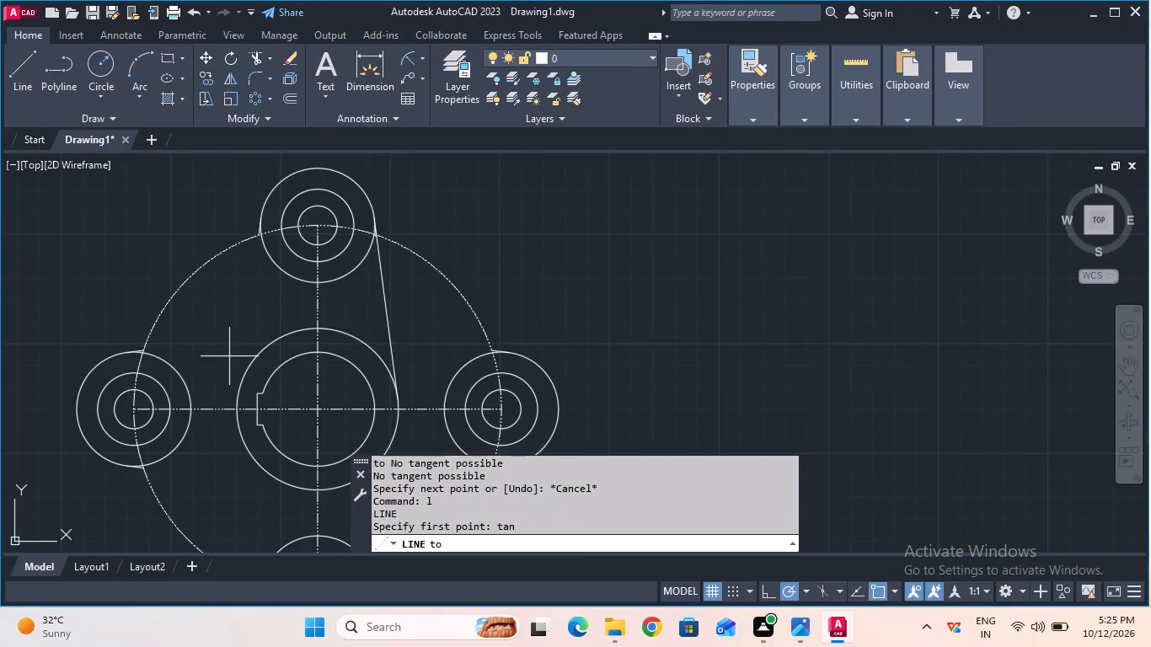
{"action": "left_click", "coordinate": [259, 225]}
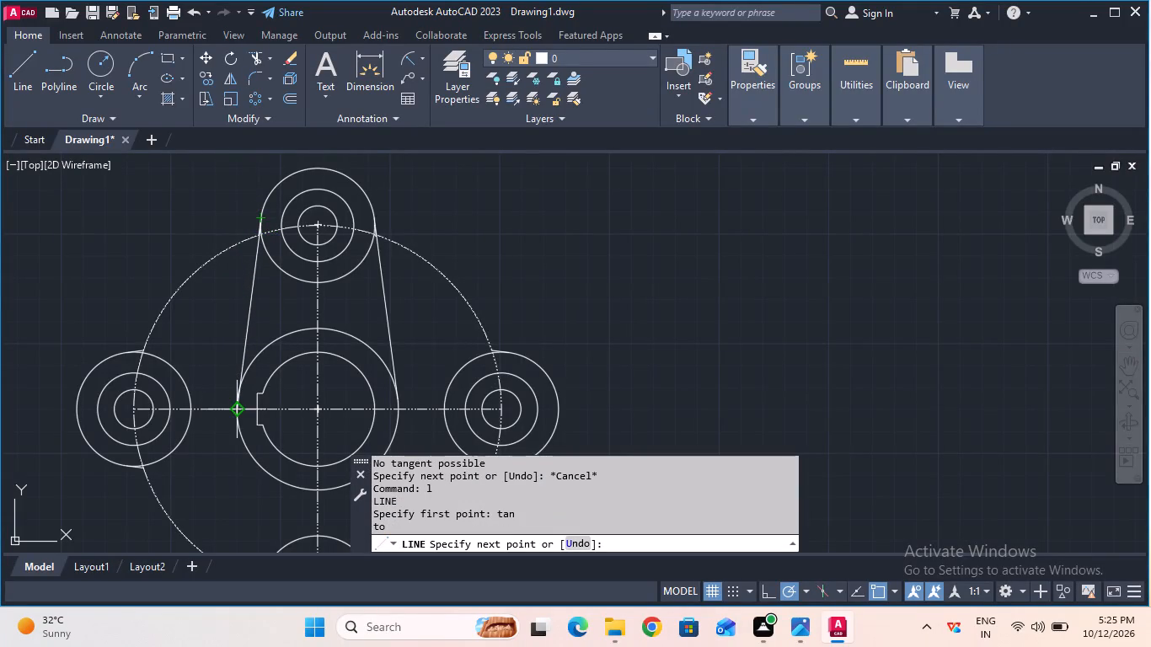
{"action": "type", "text": "tan"}
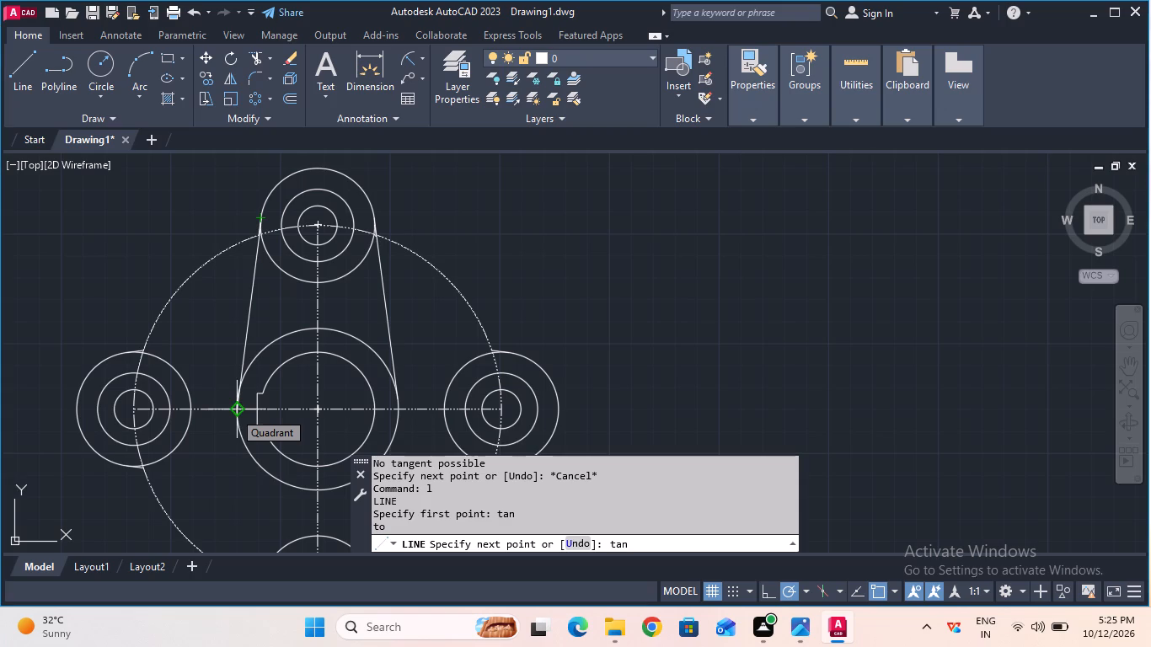
{"action": "key", "text": "Return"}
{"action": "left_click", "coordinate": [233, 411]}
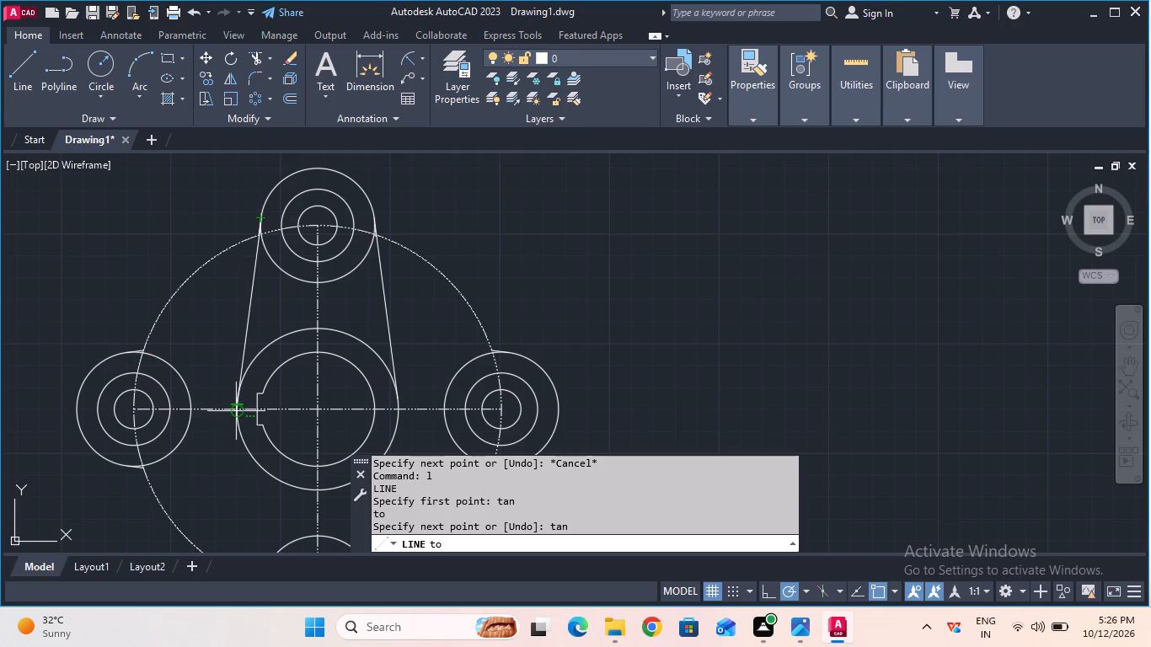
{"action": "left_click", "coordinate": [236, 411]}
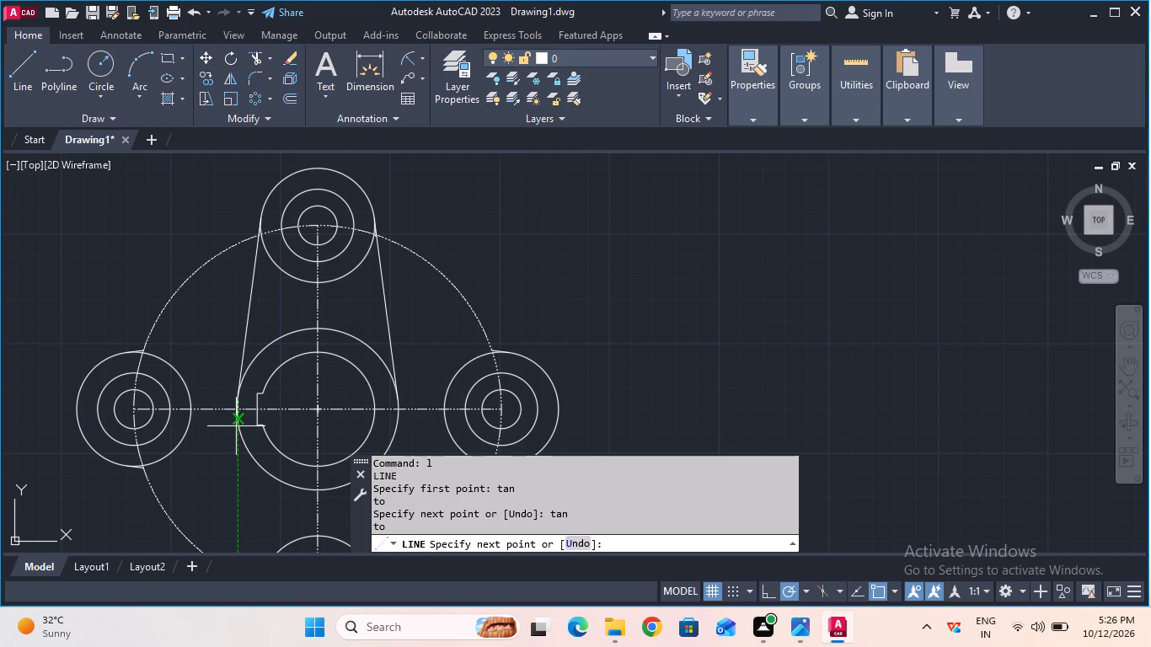
{"action": "key", "text": "Escape"}
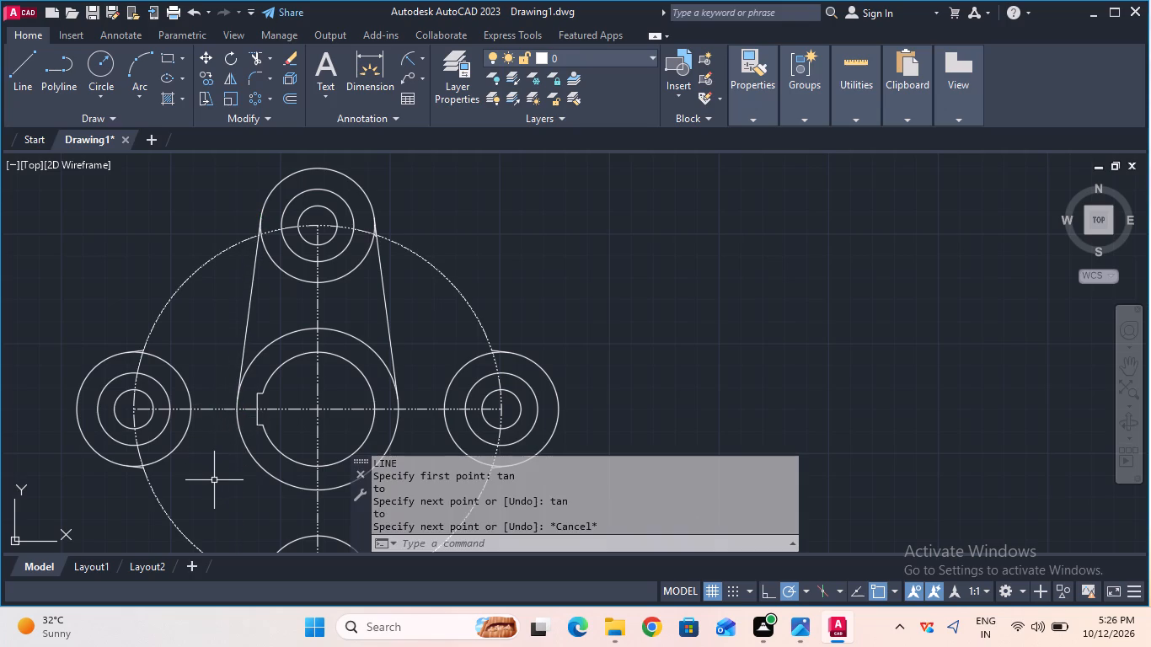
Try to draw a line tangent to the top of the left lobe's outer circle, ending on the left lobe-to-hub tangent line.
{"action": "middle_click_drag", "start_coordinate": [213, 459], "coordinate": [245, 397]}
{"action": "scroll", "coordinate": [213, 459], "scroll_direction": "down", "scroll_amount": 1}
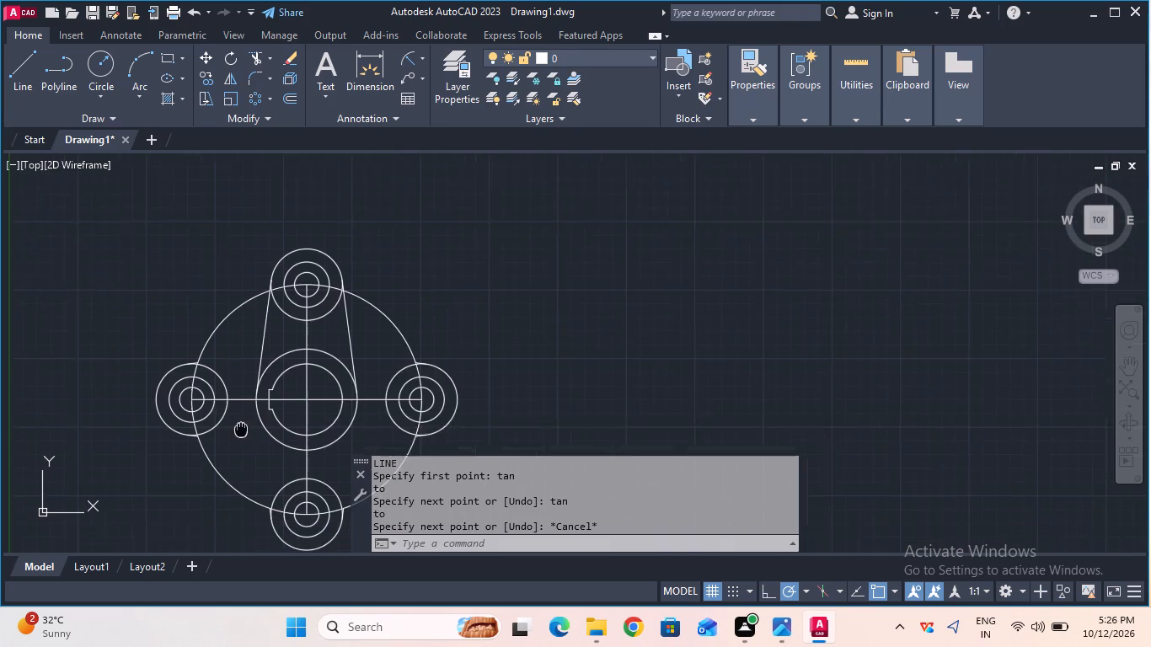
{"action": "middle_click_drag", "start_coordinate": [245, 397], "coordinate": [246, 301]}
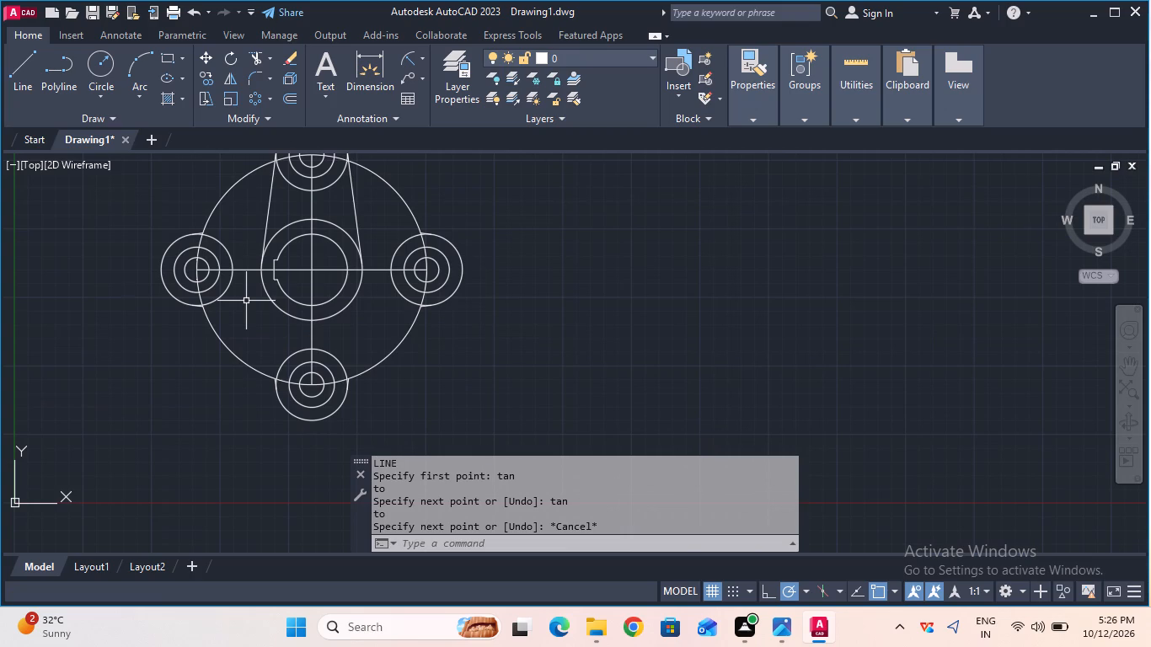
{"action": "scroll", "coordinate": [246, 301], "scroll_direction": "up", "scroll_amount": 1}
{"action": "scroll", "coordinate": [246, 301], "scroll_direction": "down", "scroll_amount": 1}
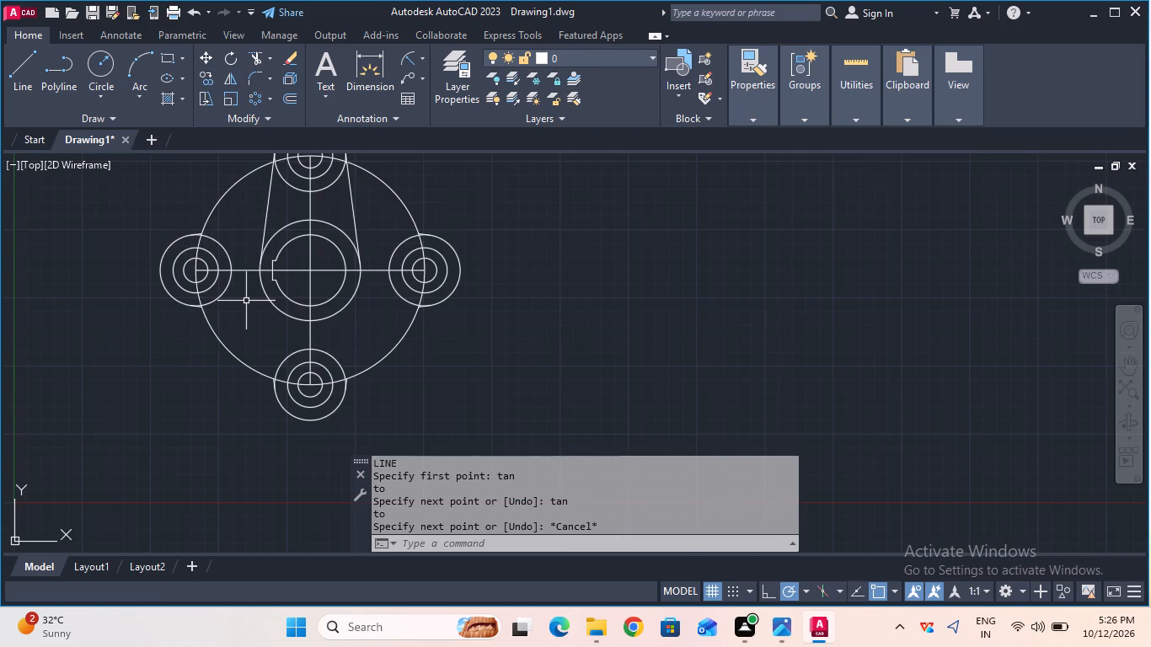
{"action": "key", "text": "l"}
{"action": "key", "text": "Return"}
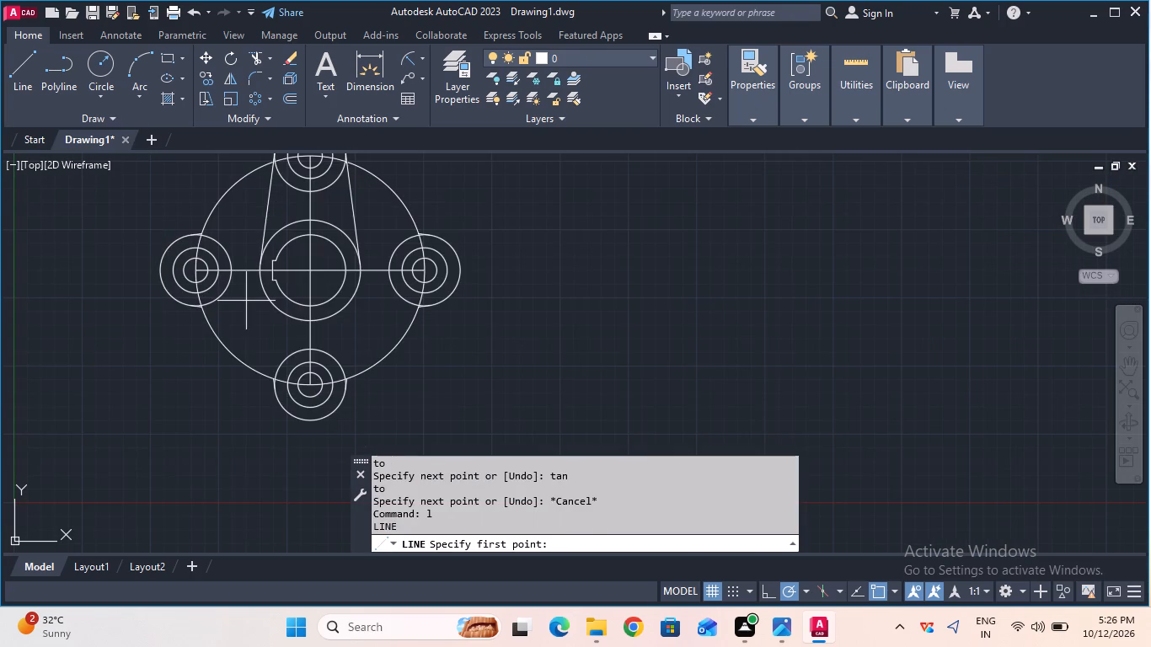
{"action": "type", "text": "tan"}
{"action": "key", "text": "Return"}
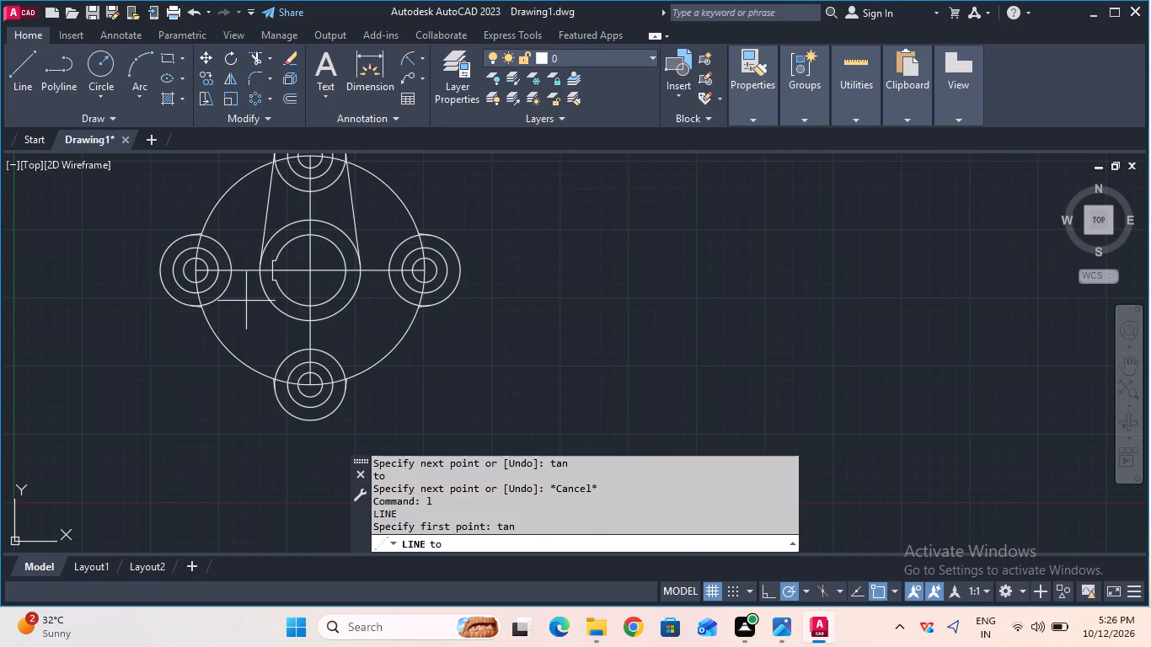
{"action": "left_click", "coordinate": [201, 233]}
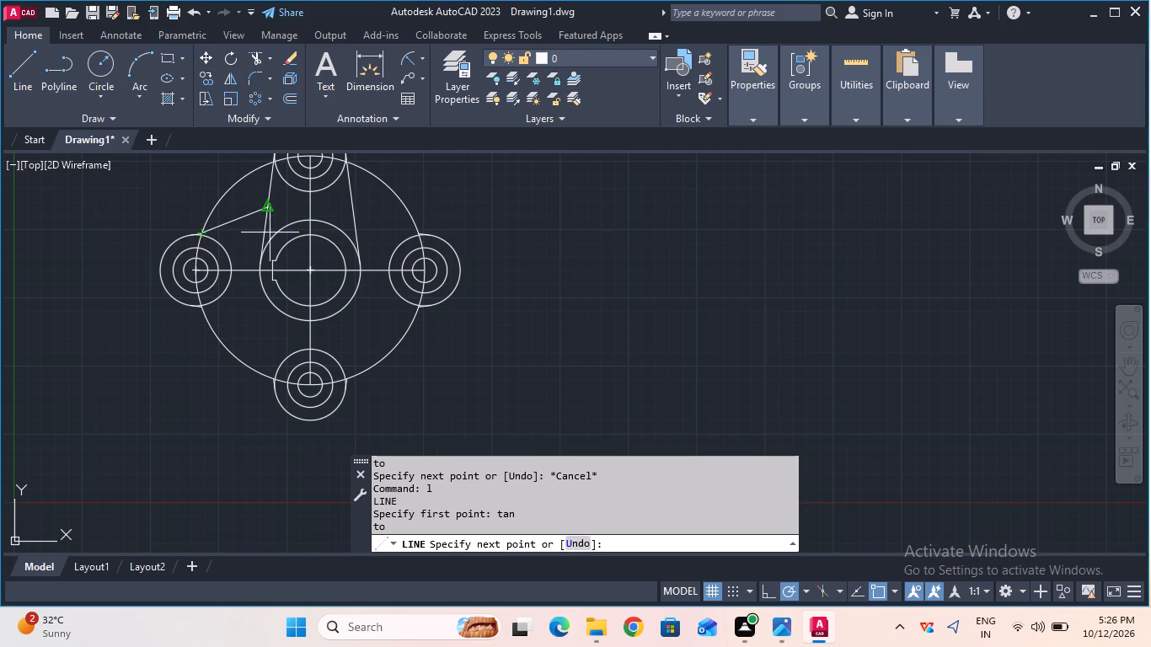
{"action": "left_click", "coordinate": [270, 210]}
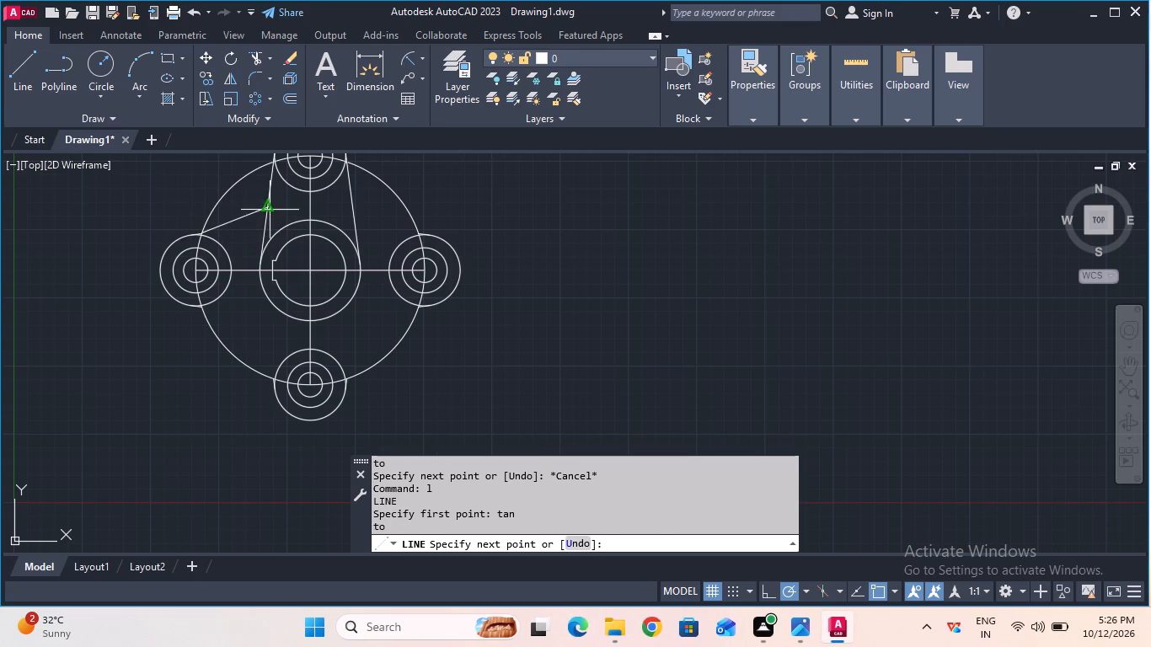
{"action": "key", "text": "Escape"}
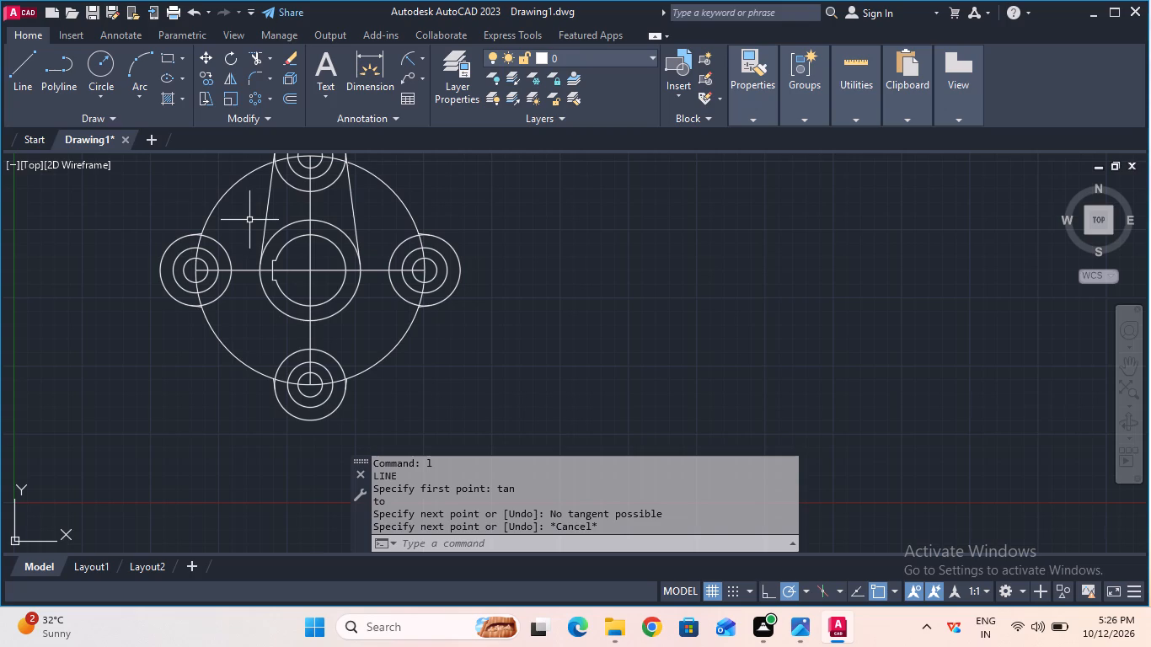
Draw a line tangent to the top of the left lobe's outer circle, ending at the midpoint of the left lobe-to-hub tangent line.
{"action": "key", "text": "l"}
{"action": "key", "text": "Return"}
{"action": "type", "text": "tan"}
{"action": "key", "text": "Return"}
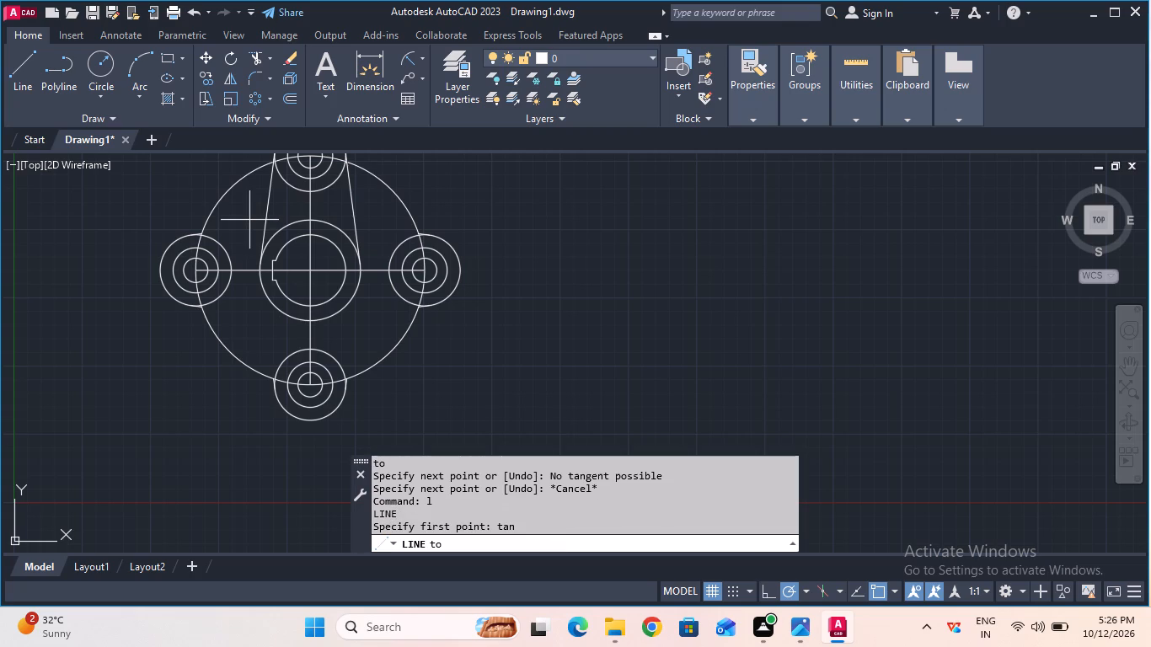
{"action": "left_click", "coordinate": [199, 234]}
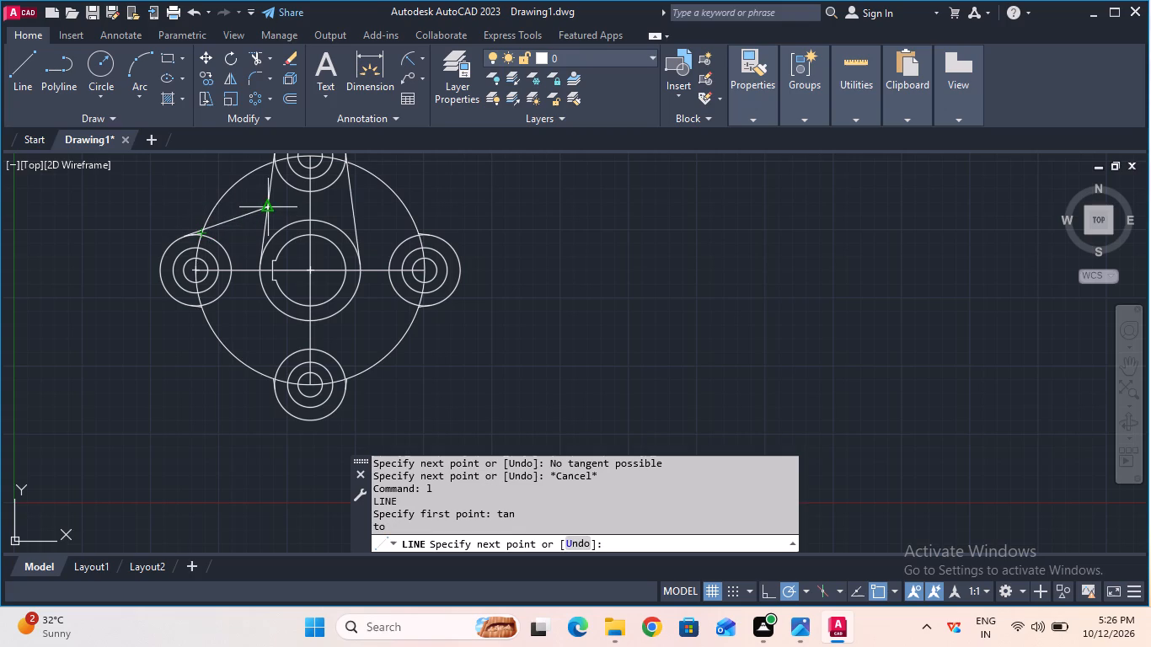
{"action": "key", "text": "t"}
{"action": "type", "text": "an"}
{"action": "key", "text": "Return"}
{"action": "left_click", "coordinate": [268, 211]}
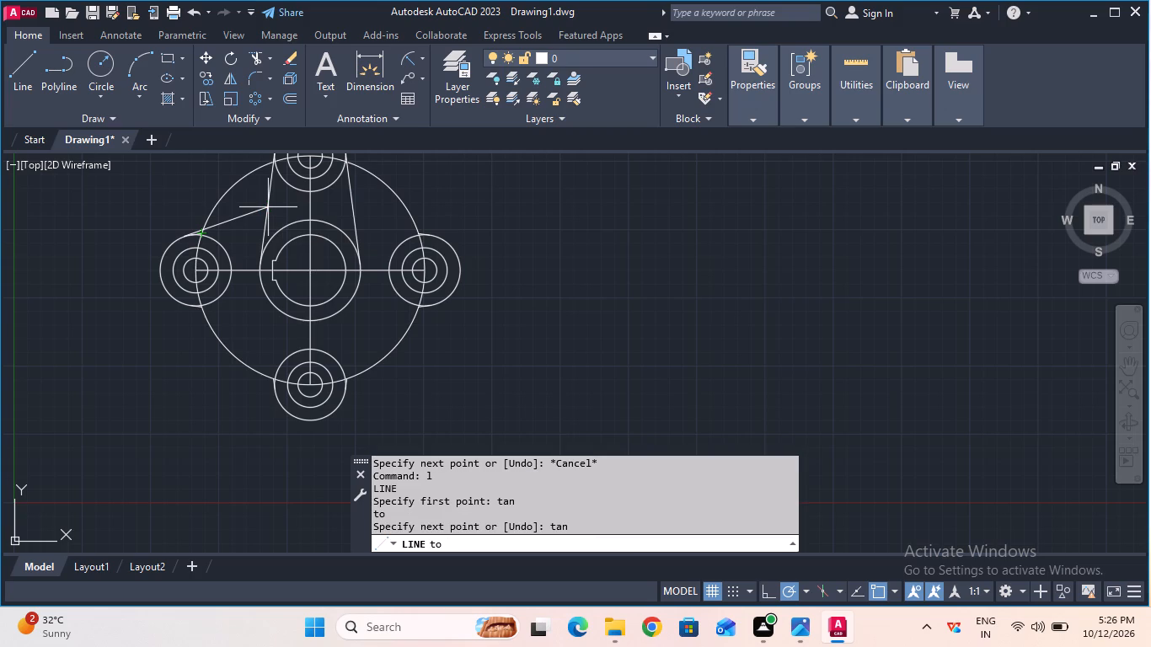
{"action": "left_click", "coordinate": [267, 208]}
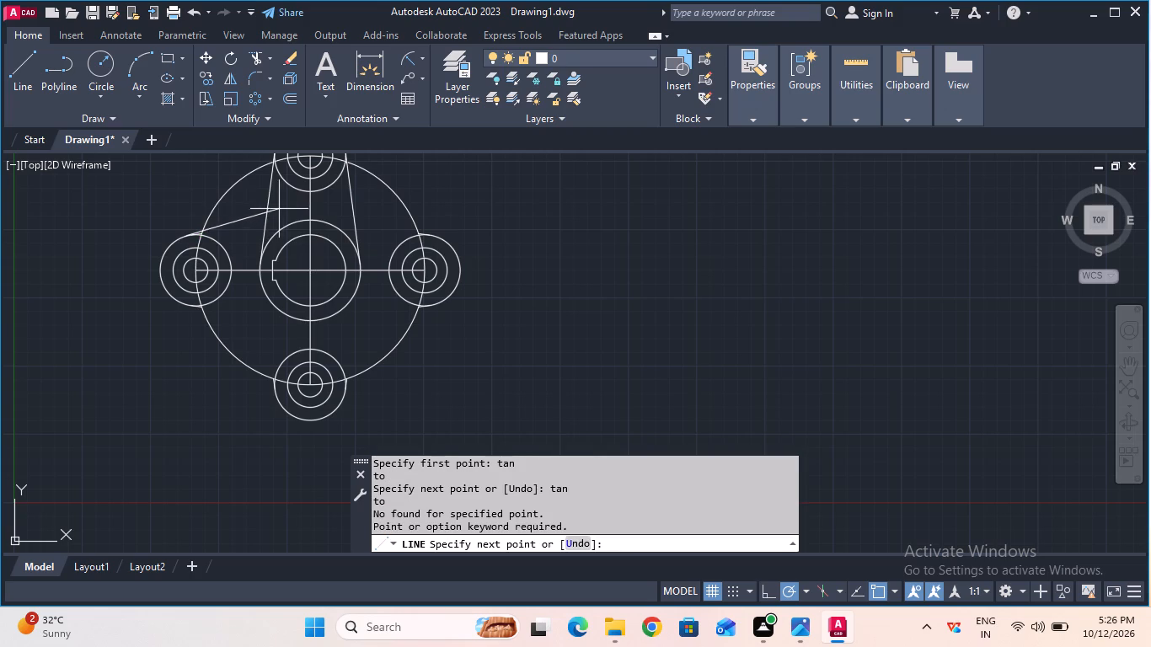
{"action": "left_click", "coordinate": [269, 201]}
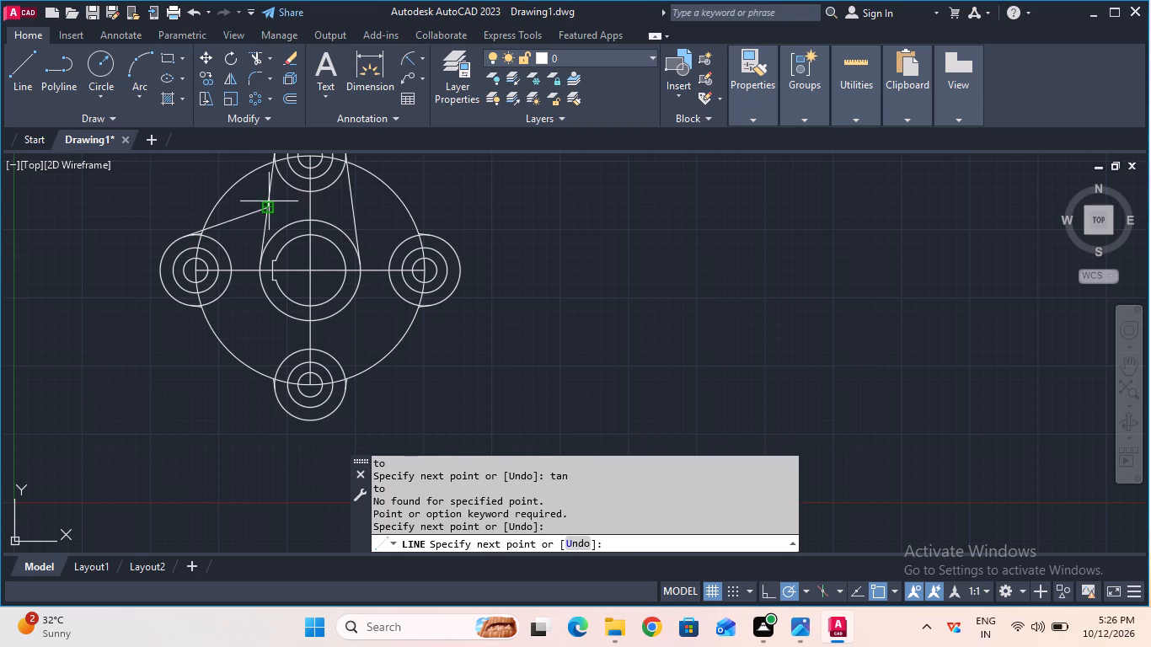
{"action": "key", "text": "Escape"}
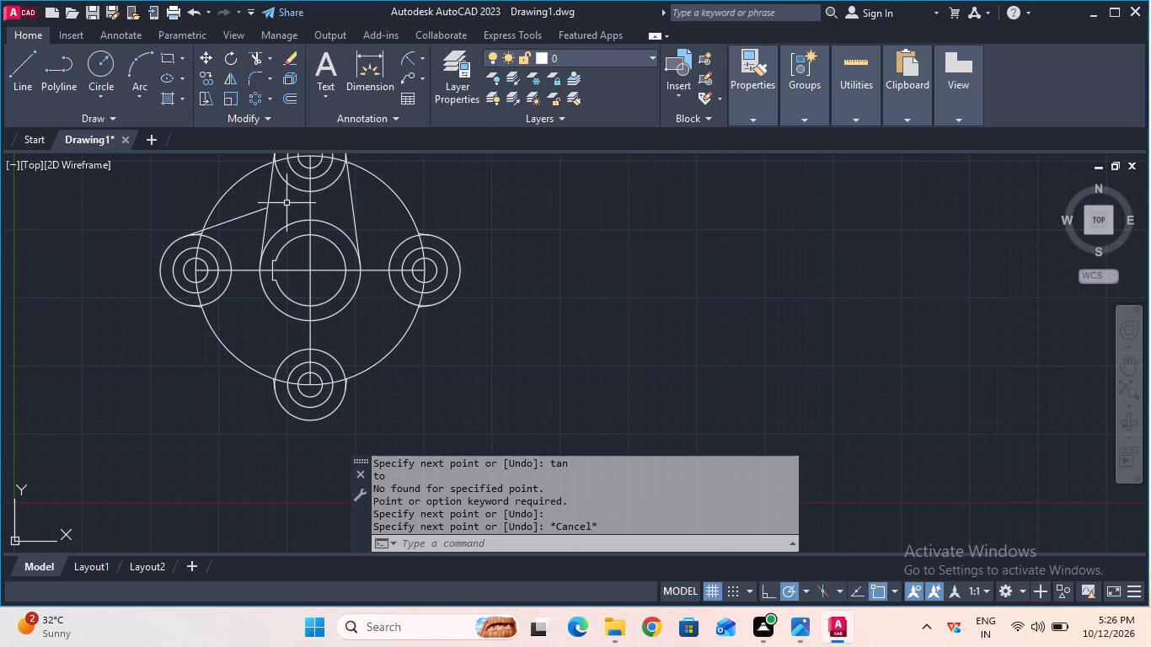
Check the angle between the left lobe-to-hub tangent line and the sloping line from the left lobe, using an angular dimension preview.
{"action": "scroll", "coordinate": [286, 203], "scroll_direction": "up", "scroll_amount": 1}
{"action": "middle_click_drag", "start_coordinate": [286, 203], "coordinate": [306, 282]}
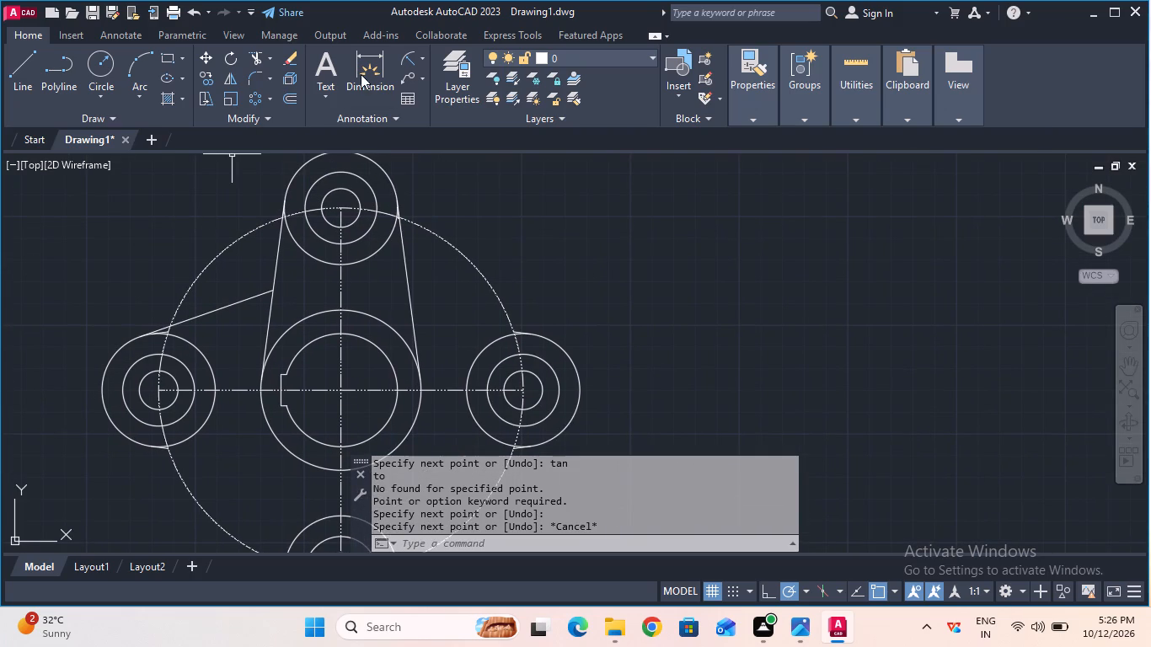
{"action": "left_click", "coordinate": [420, 65]}
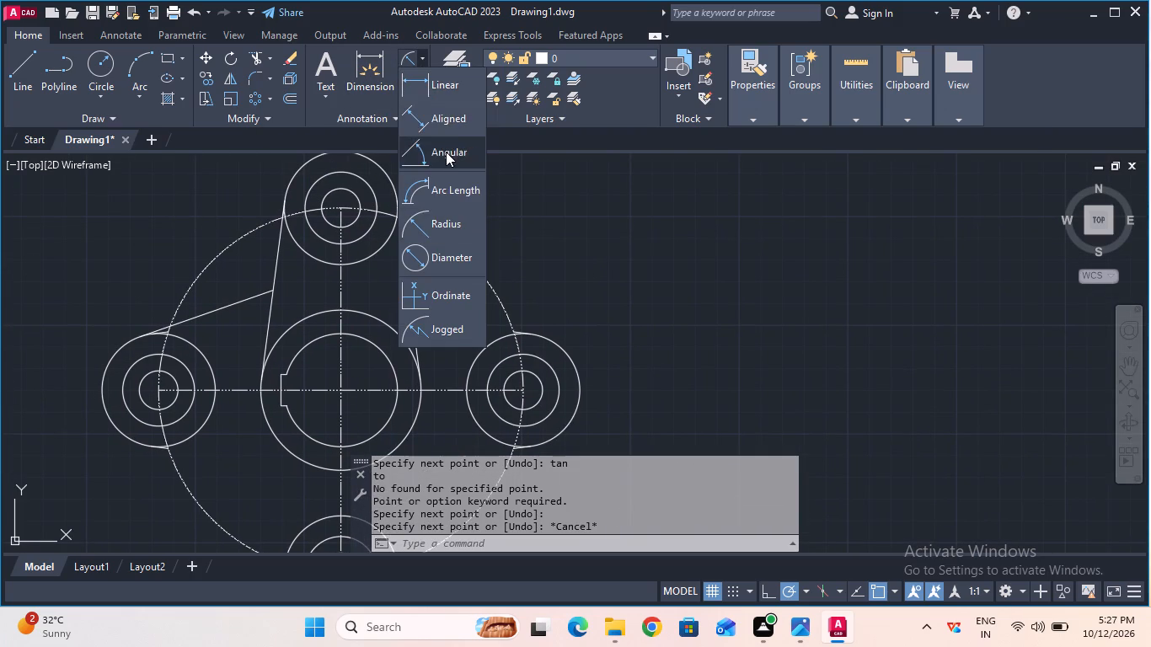
{"action": "left_click", "coordinate": [446, 152]}
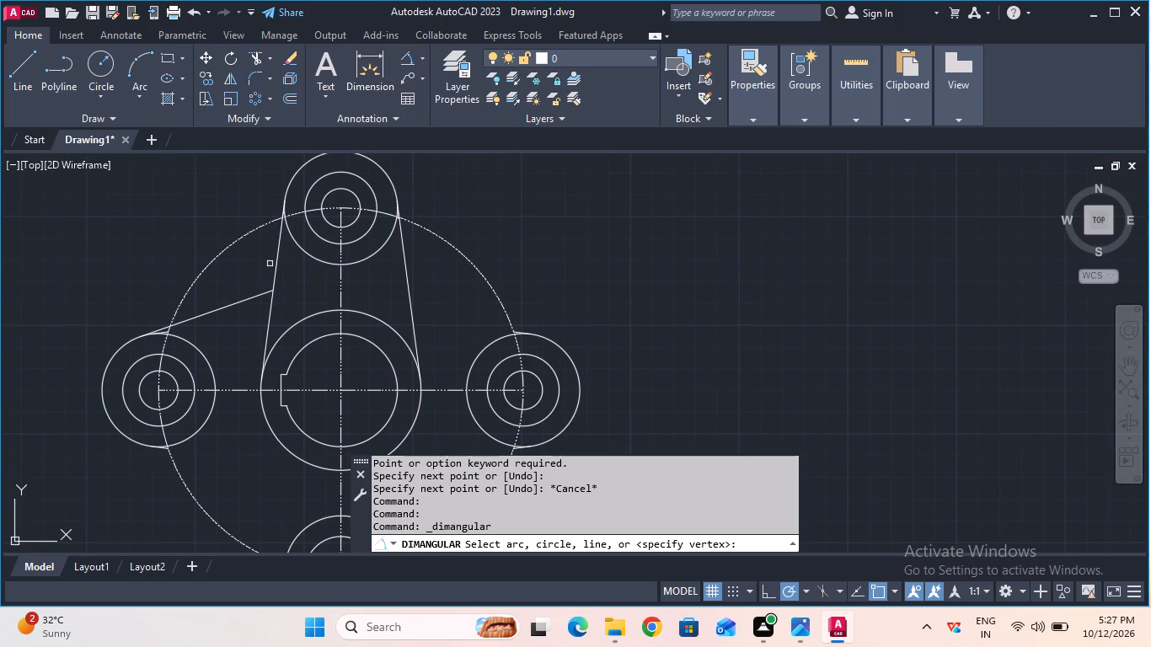
{"action": "left_click", "coordinate": [275, 265]}
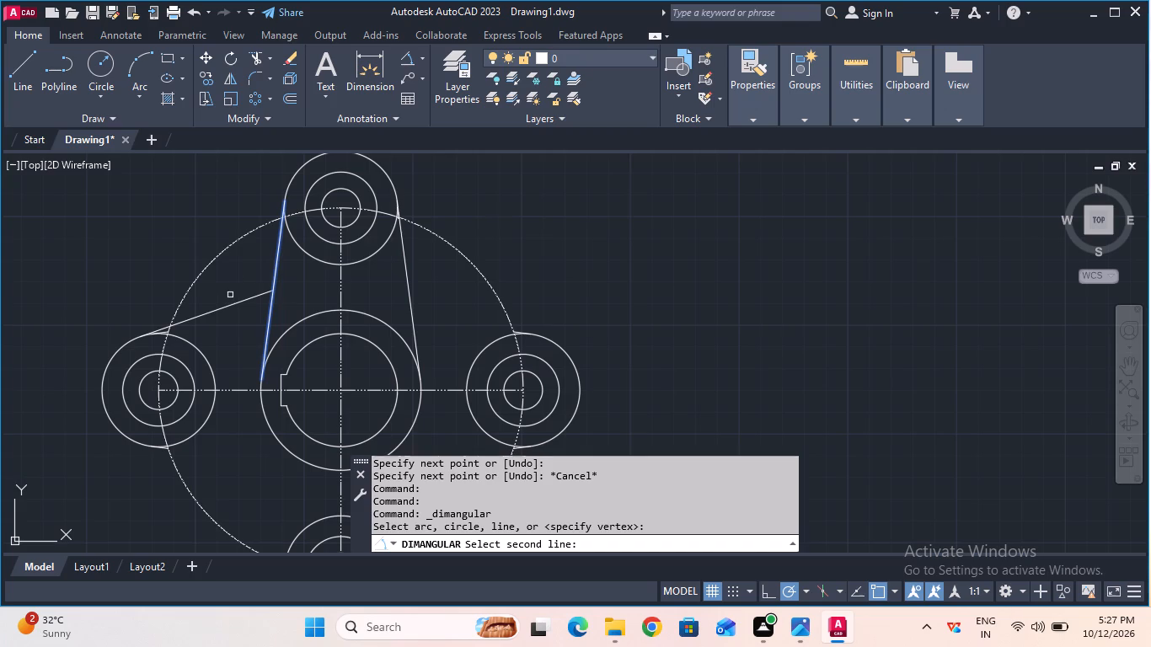
{"action": "left_click", "coordinate": [228, 304]}
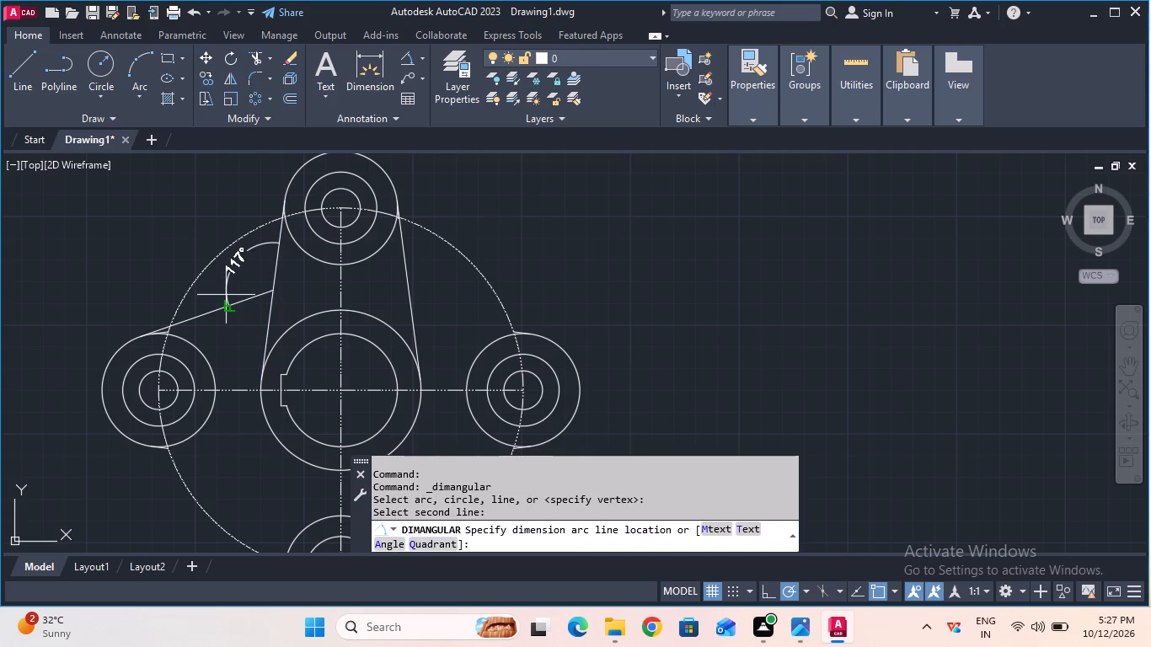
{"action": "key", "text": "Escape"}
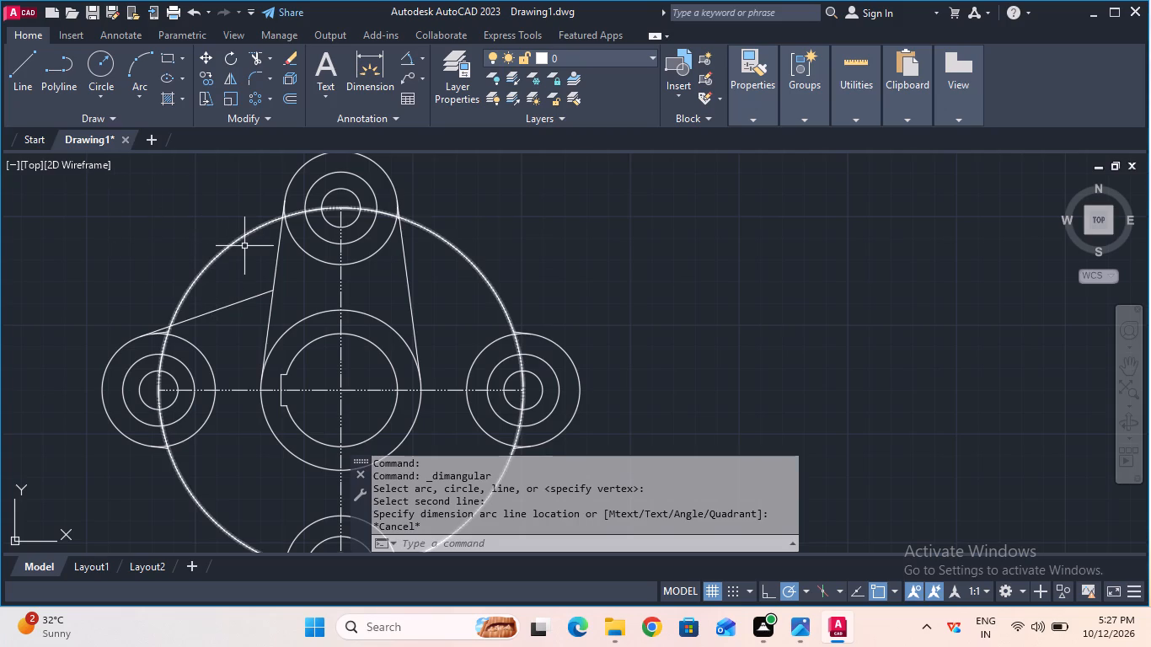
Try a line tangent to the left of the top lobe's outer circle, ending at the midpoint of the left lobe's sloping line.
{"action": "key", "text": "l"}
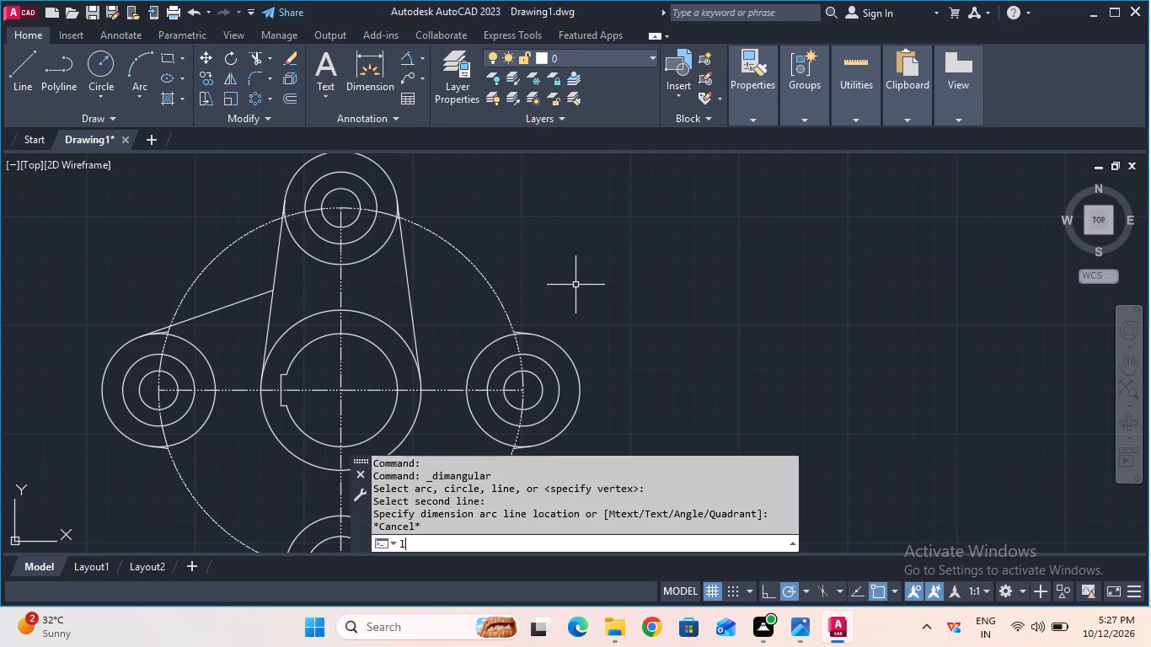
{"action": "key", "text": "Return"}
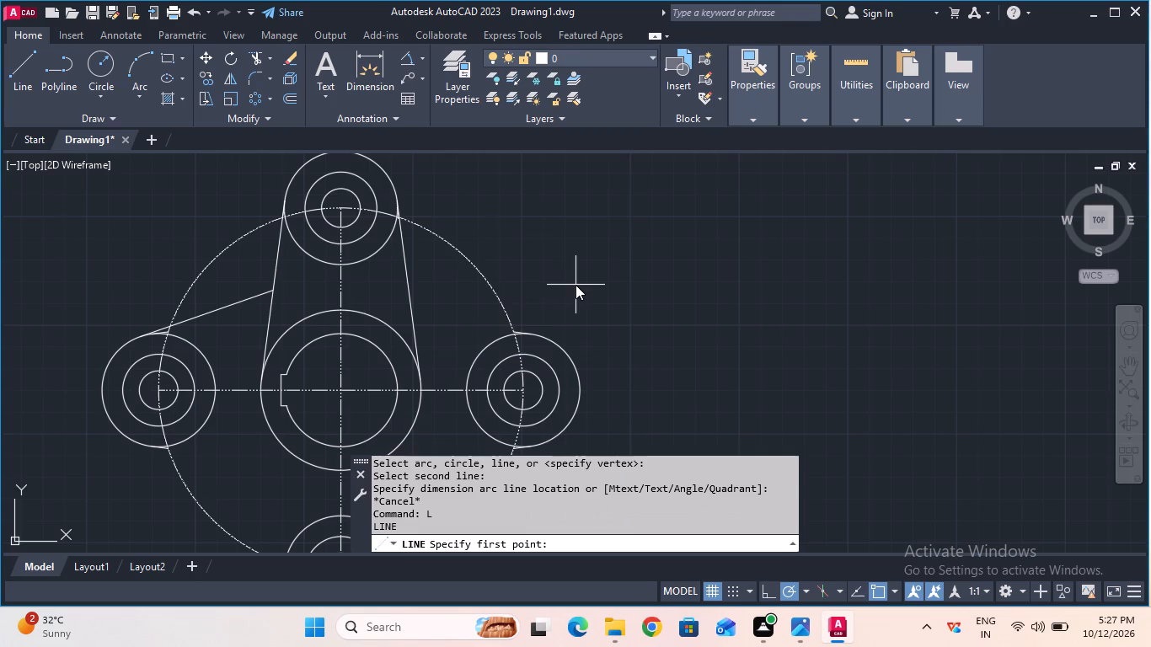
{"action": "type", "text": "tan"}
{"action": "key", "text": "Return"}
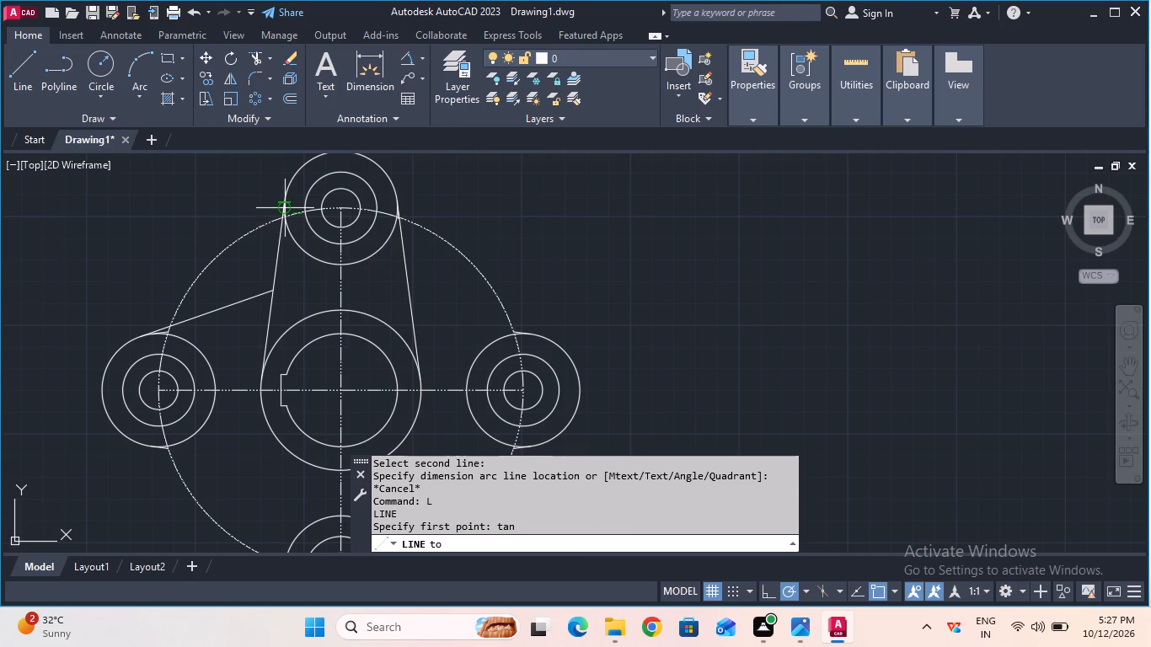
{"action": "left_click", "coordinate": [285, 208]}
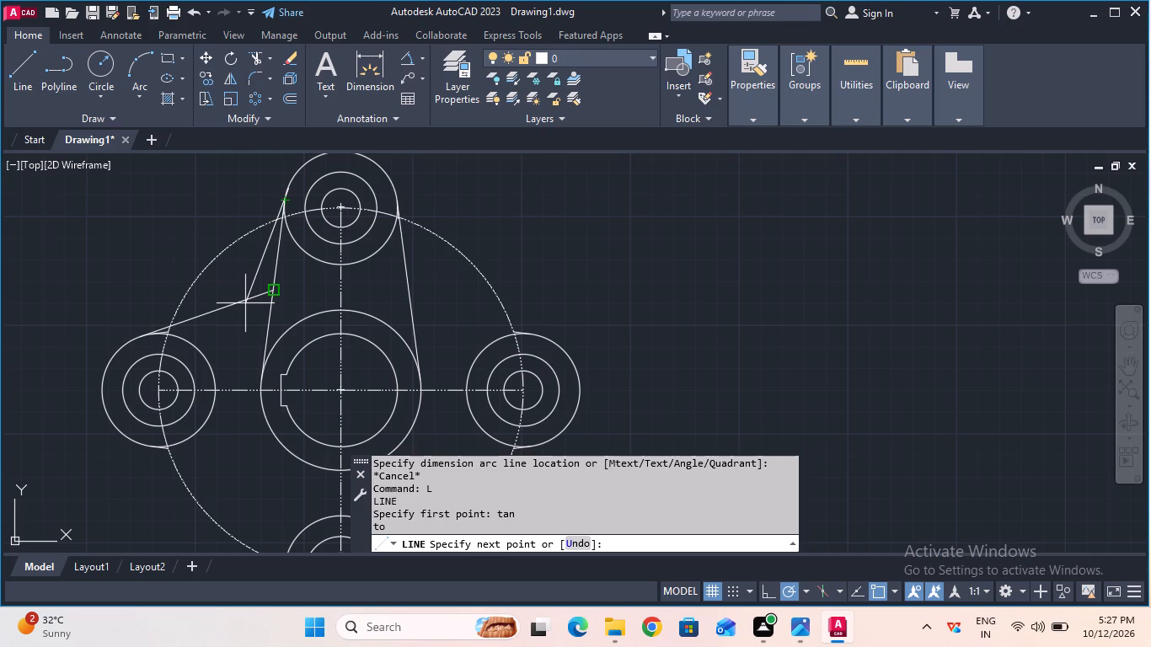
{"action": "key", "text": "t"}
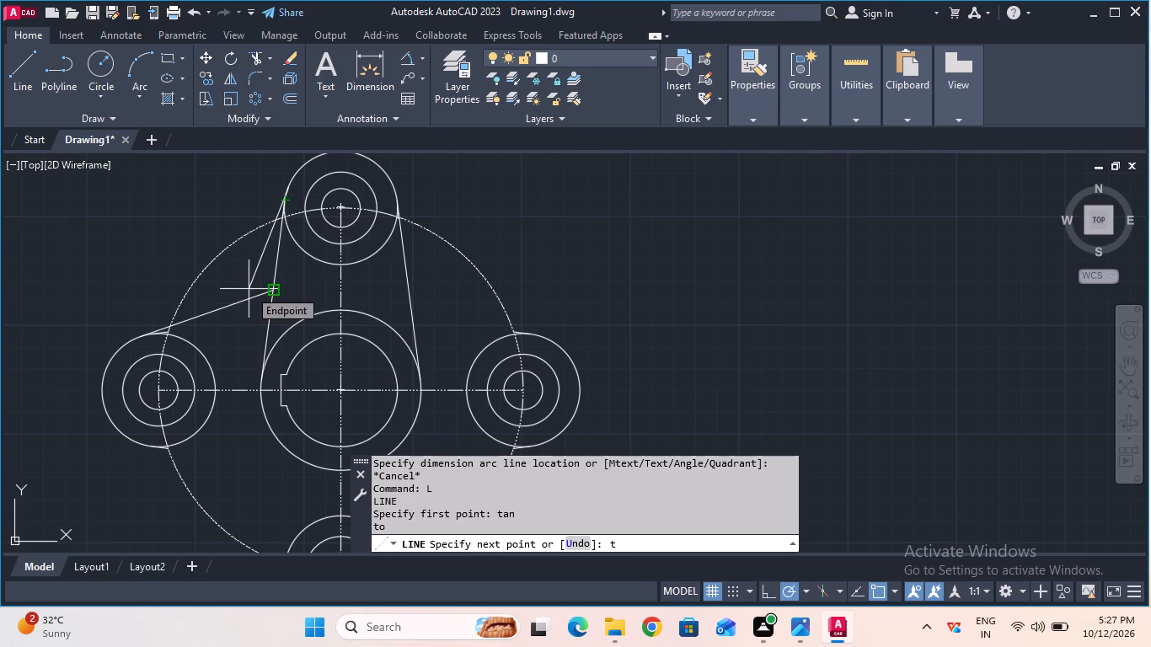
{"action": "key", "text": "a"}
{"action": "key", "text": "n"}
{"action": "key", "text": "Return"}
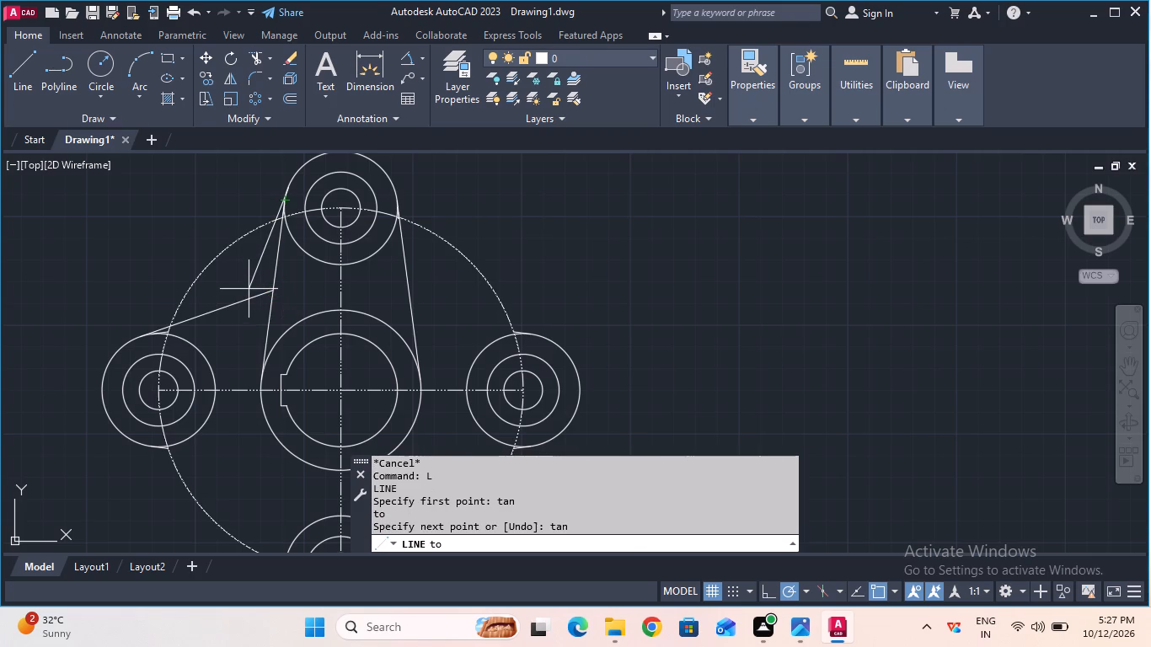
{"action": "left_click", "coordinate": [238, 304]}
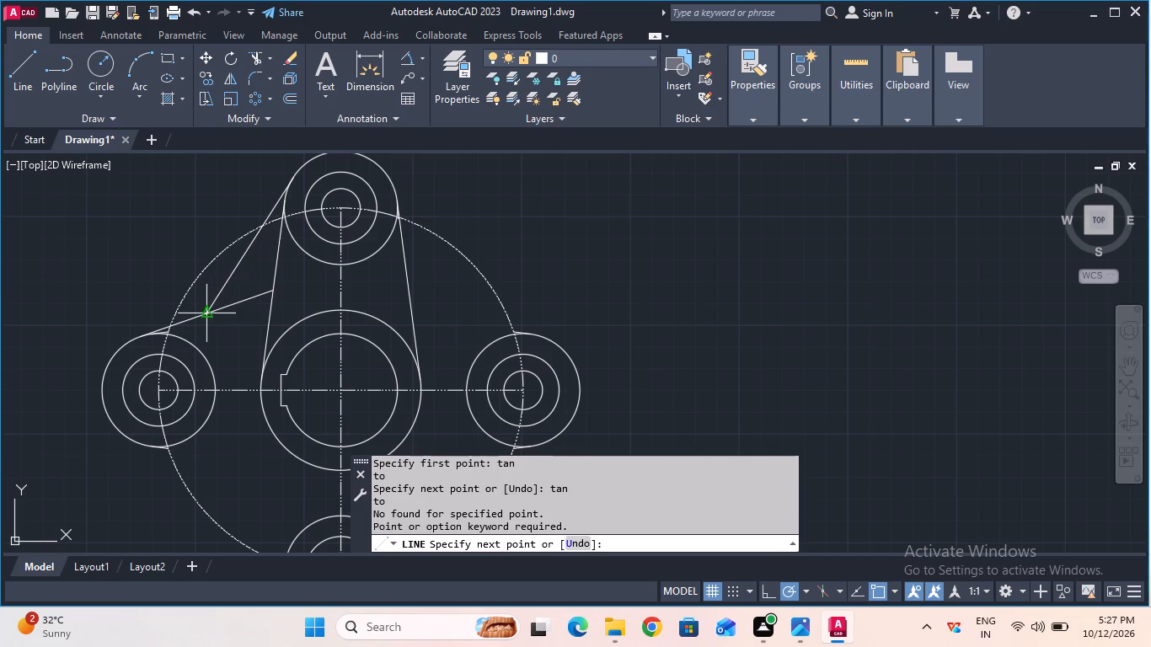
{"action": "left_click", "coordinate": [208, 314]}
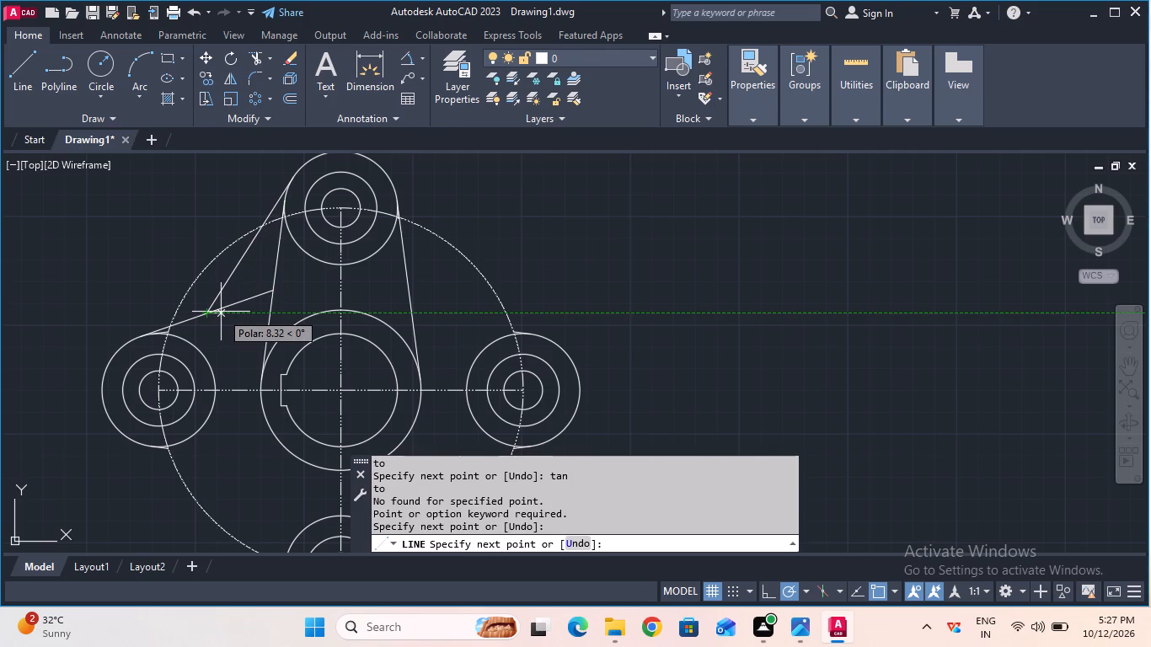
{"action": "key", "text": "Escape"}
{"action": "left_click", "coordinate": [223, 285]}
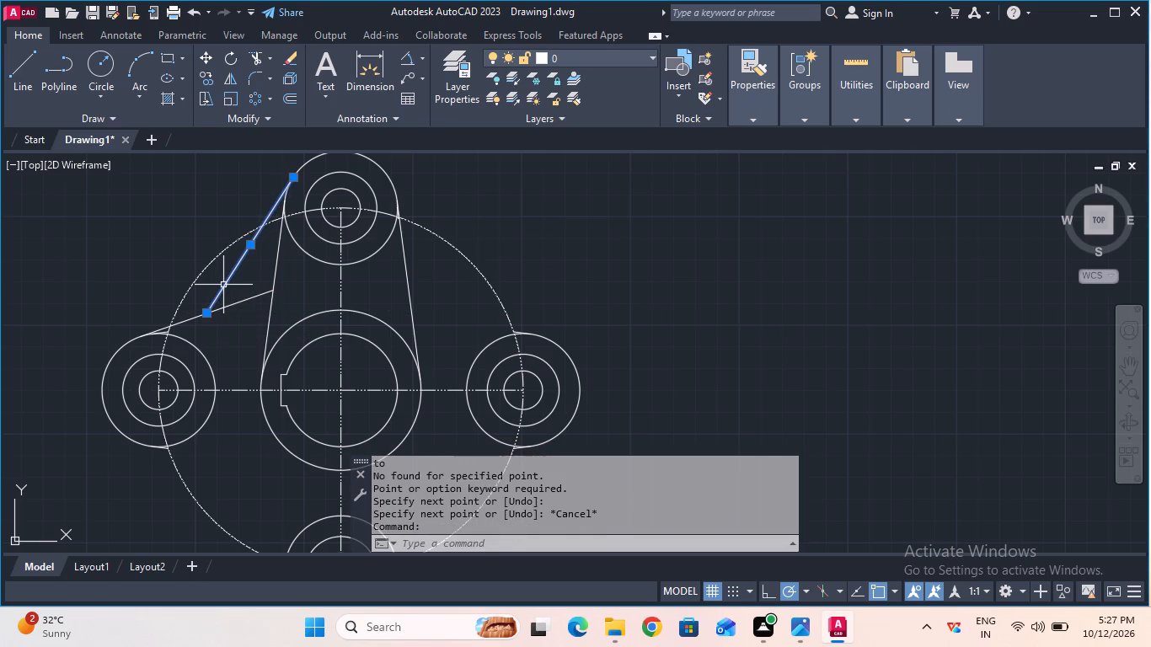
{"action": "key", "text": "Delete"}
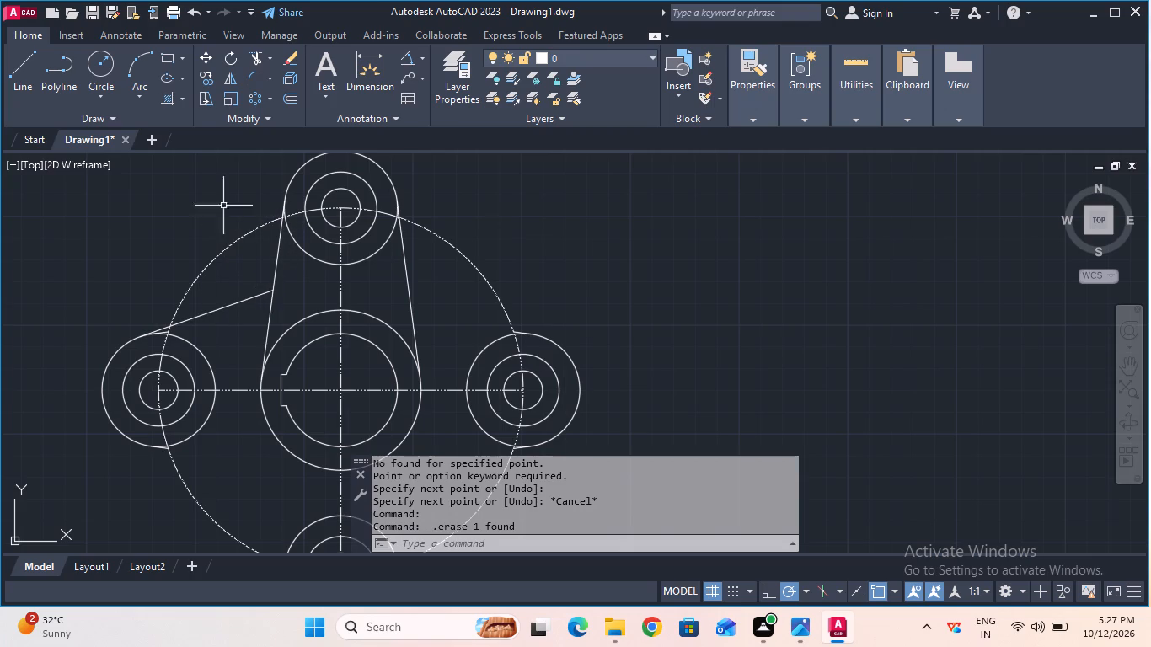
Draw a steep line tangent to the left side of the top lobe's outer circle, ending freely just below the left lobe's sloping line.
{"action": "key", "text": "l"}
{"action": "key", "text": "Return"}
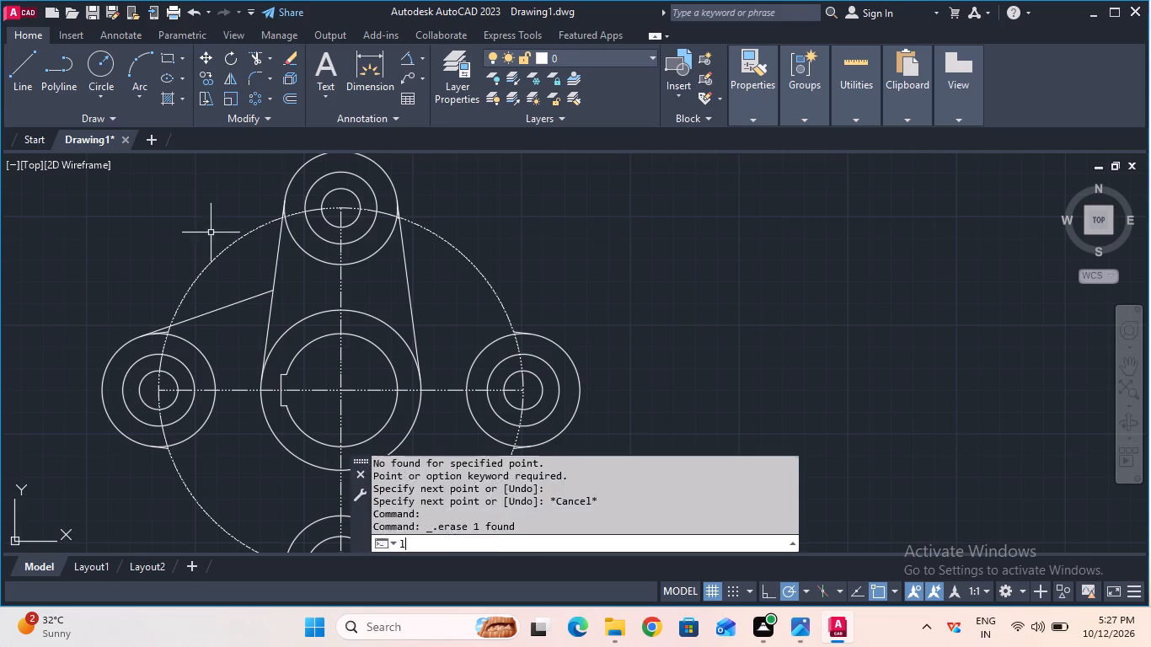
{"action": "type", "text": "tan"}
{"action": "key", "text": "Return"}
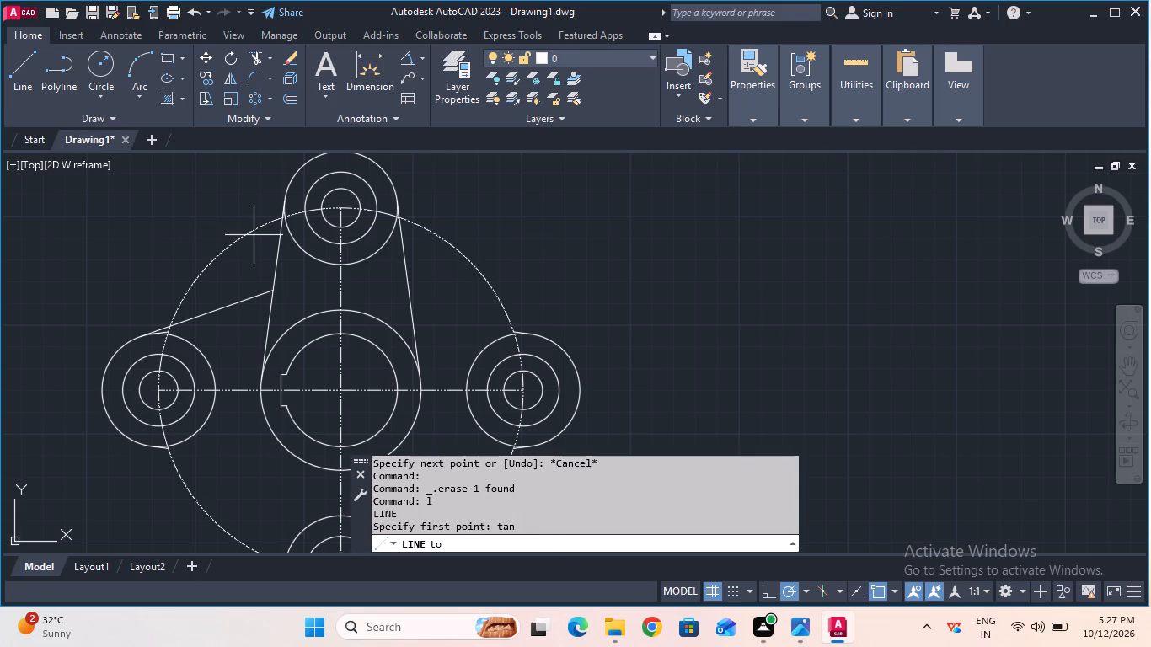
{"action": "left_click", "coordinate": [286, 203]}
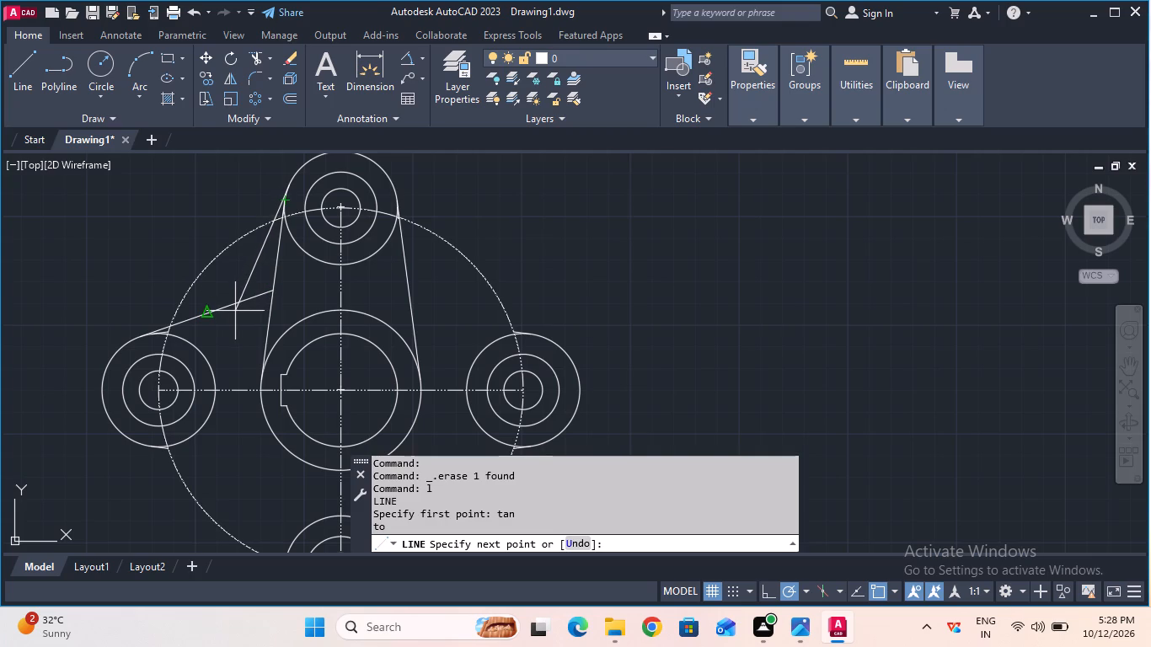
{"action": "left_click", "coordinate": [232, 322]}
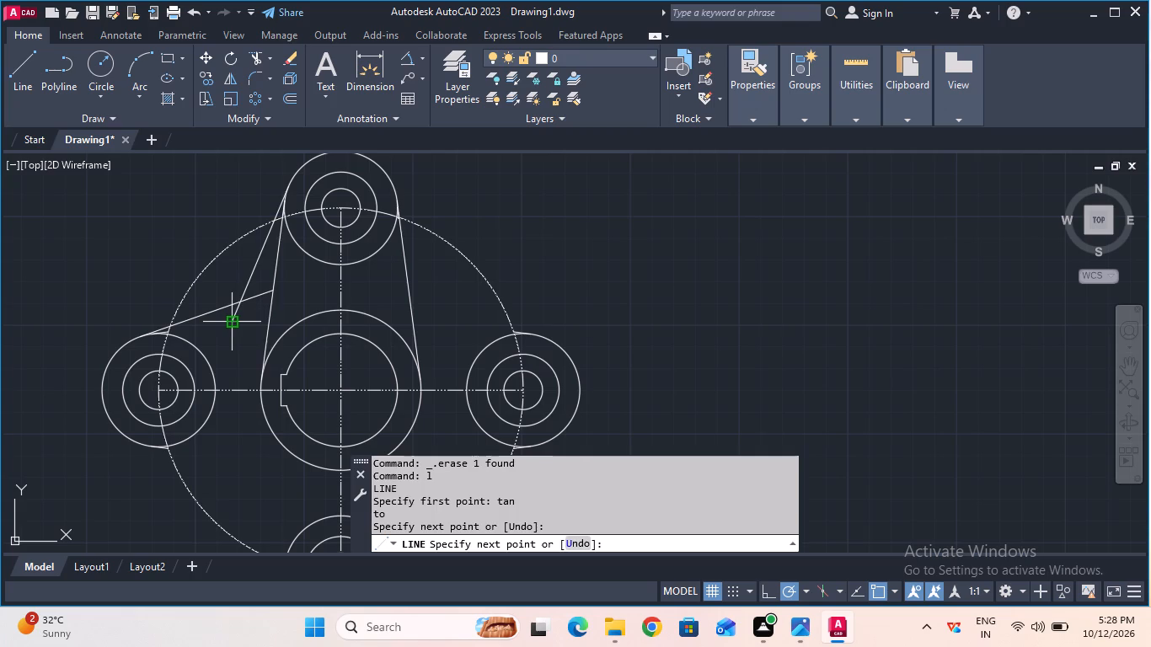
{"action": "key", "text": "Escape"}
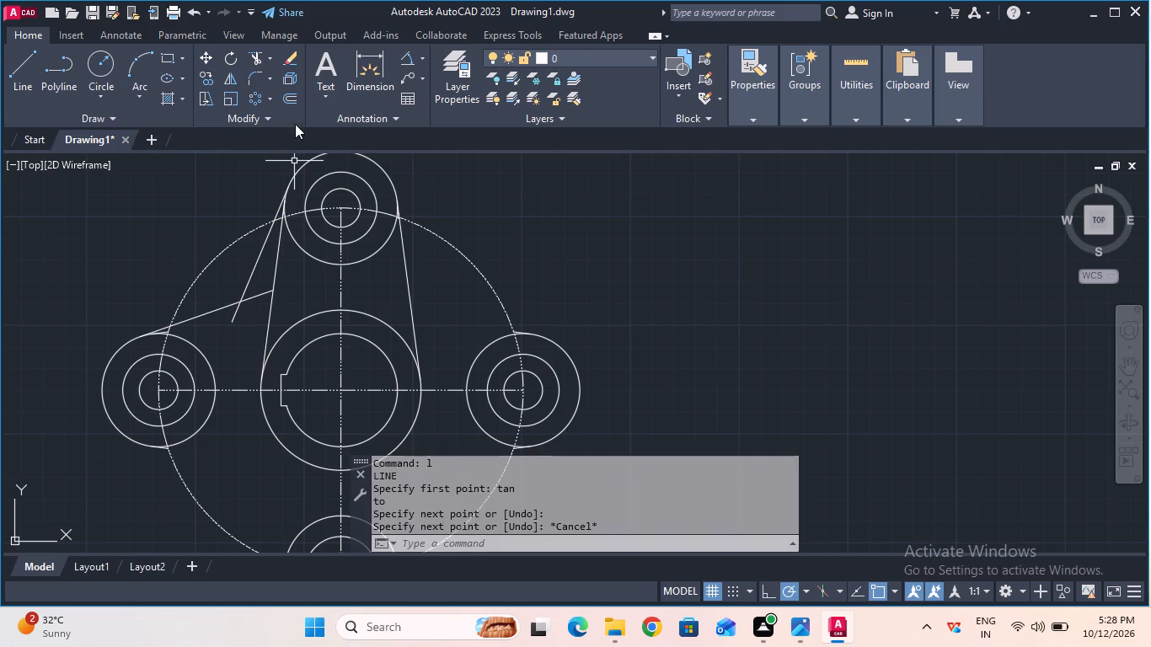
Check the angle between the new steep line and the left lobe's sloping line, using an angular dimension preview.
{"action": "left_click", "coordinate": [400, 60]}
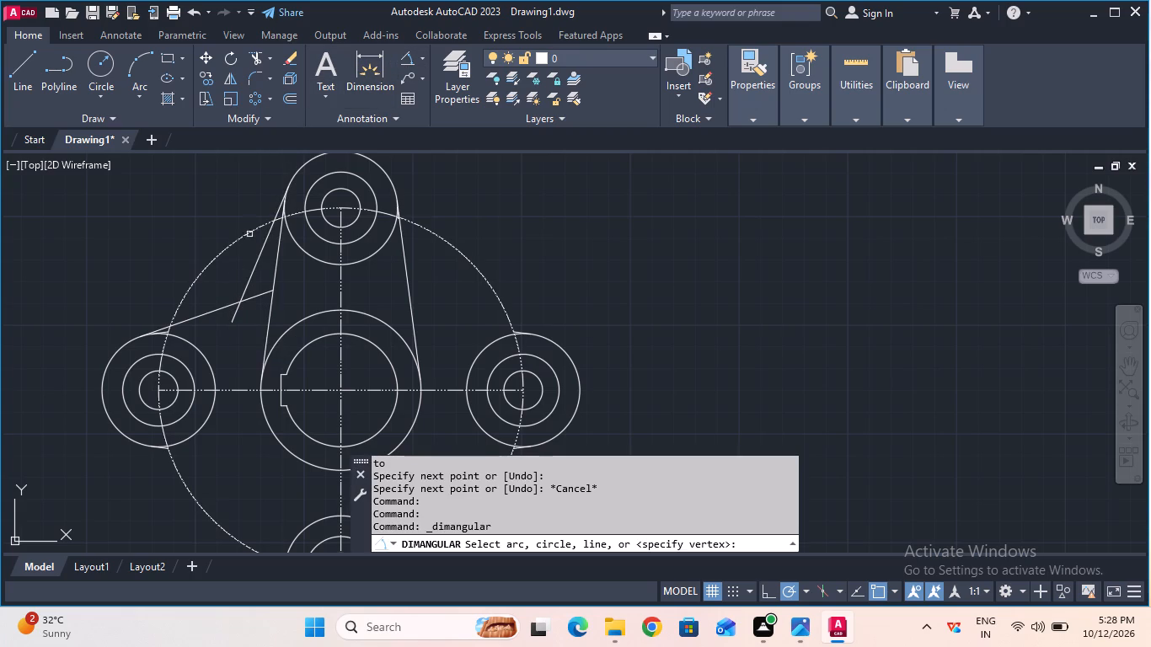
{"action": "left_click", "coordinate": [251, 275]}
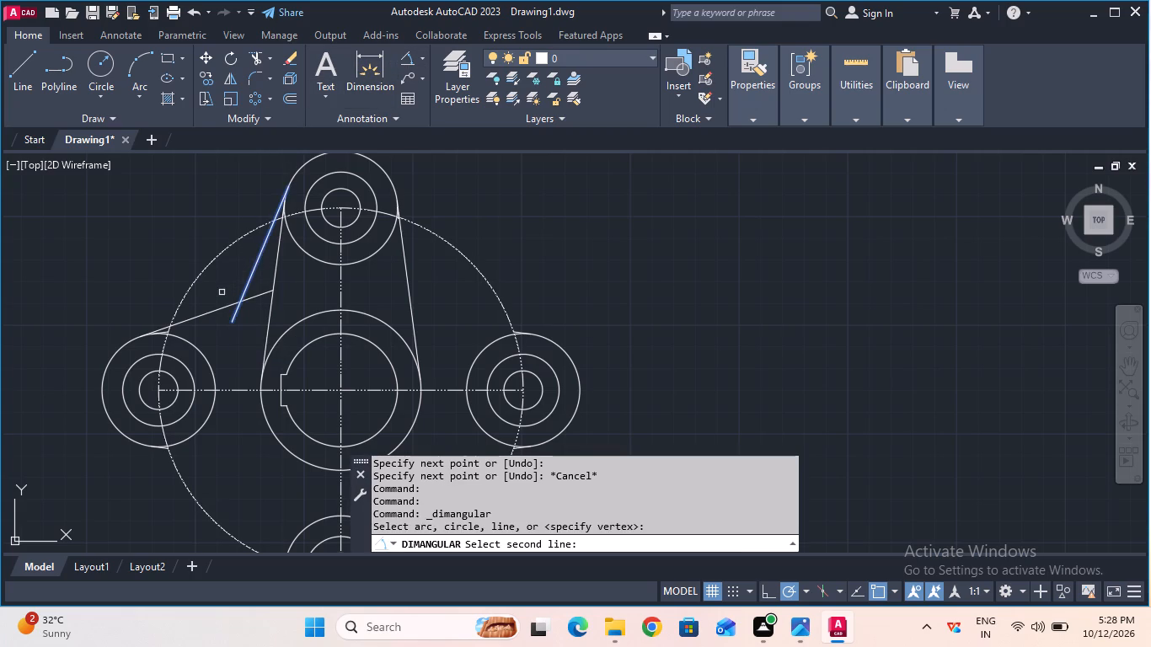
{"action": "left_click", "coordinate": [217, 310]}
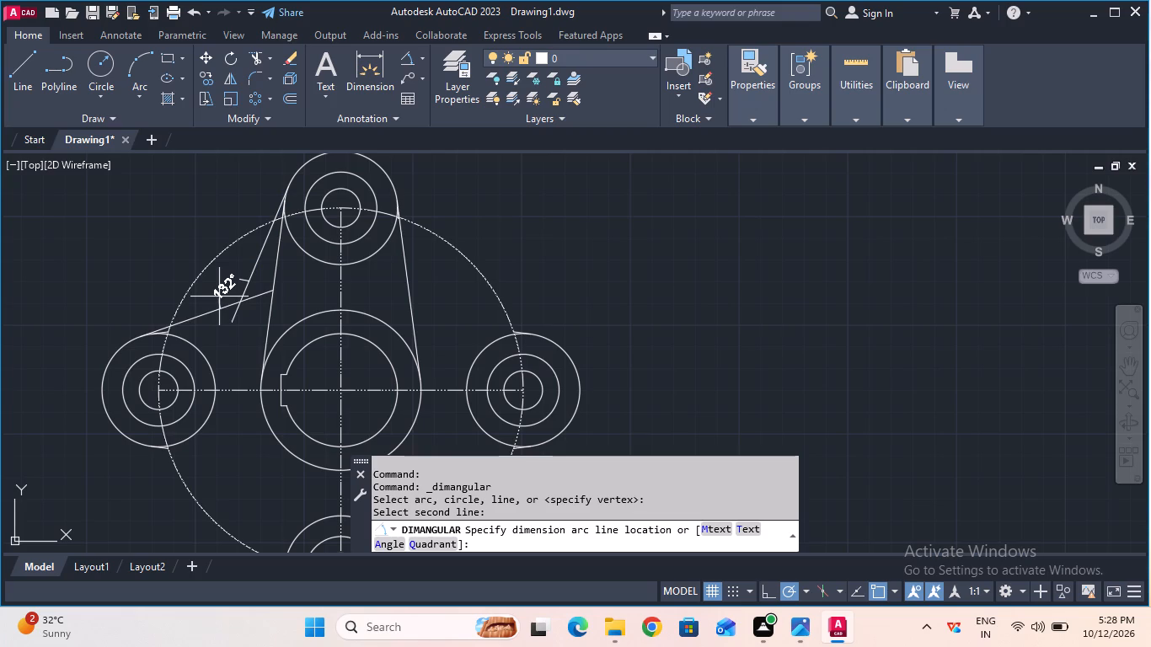
{"action": "scroll", "coordinate": [219, 297], "scroll_direction": "up", "scroll_amount": 1}
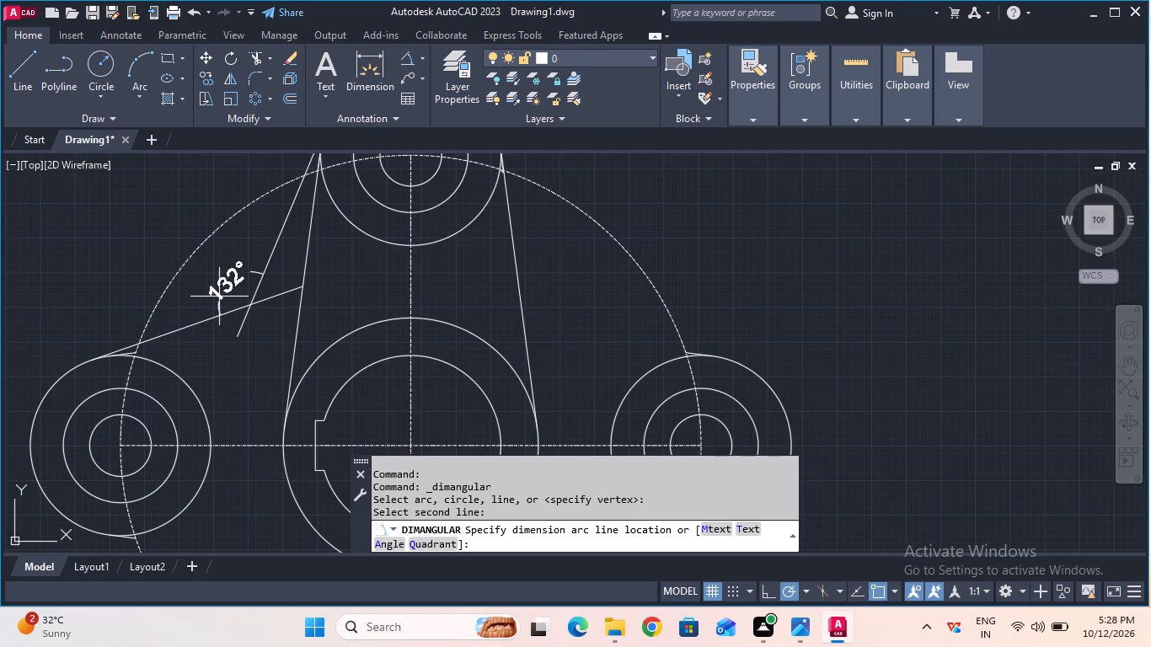
{"action": "key", "text": "Escape"}
Draw a second steep line tangent to the left side of the top lobe's outer circle, ending slightly below the first steep line's end.
{"action": "scroll", "coordinate": [239, 297], "scroll_direction": "down", "scroll_amount": 1}
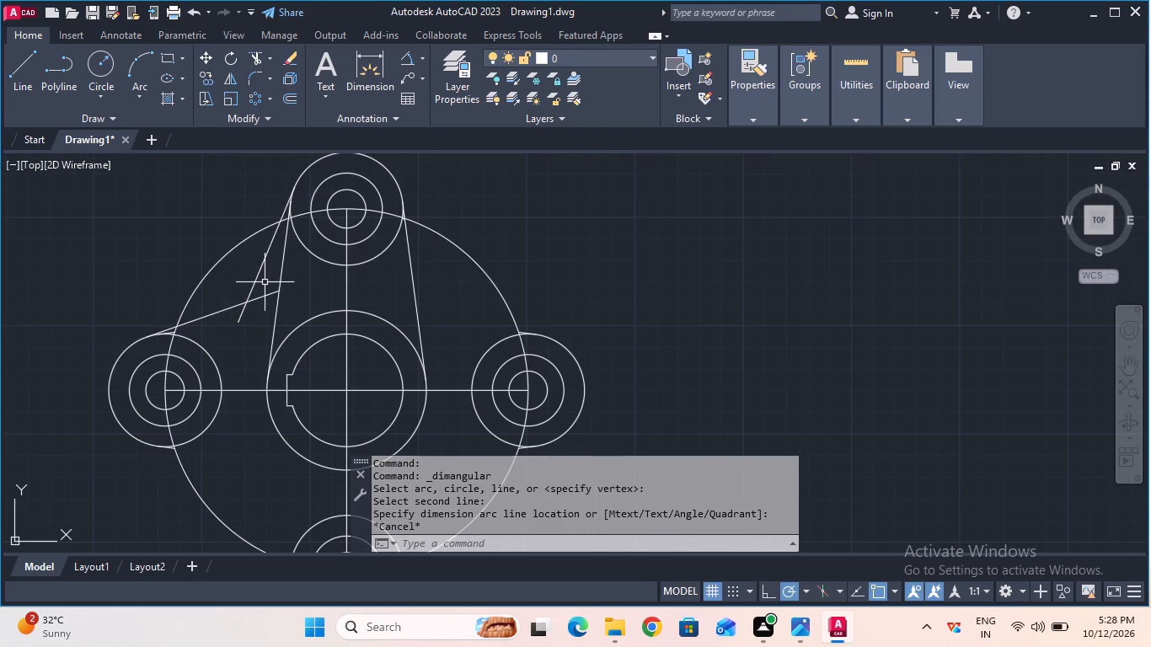
{"action": "key", "text": "l"}
{"action": "key", "text": "Return"}
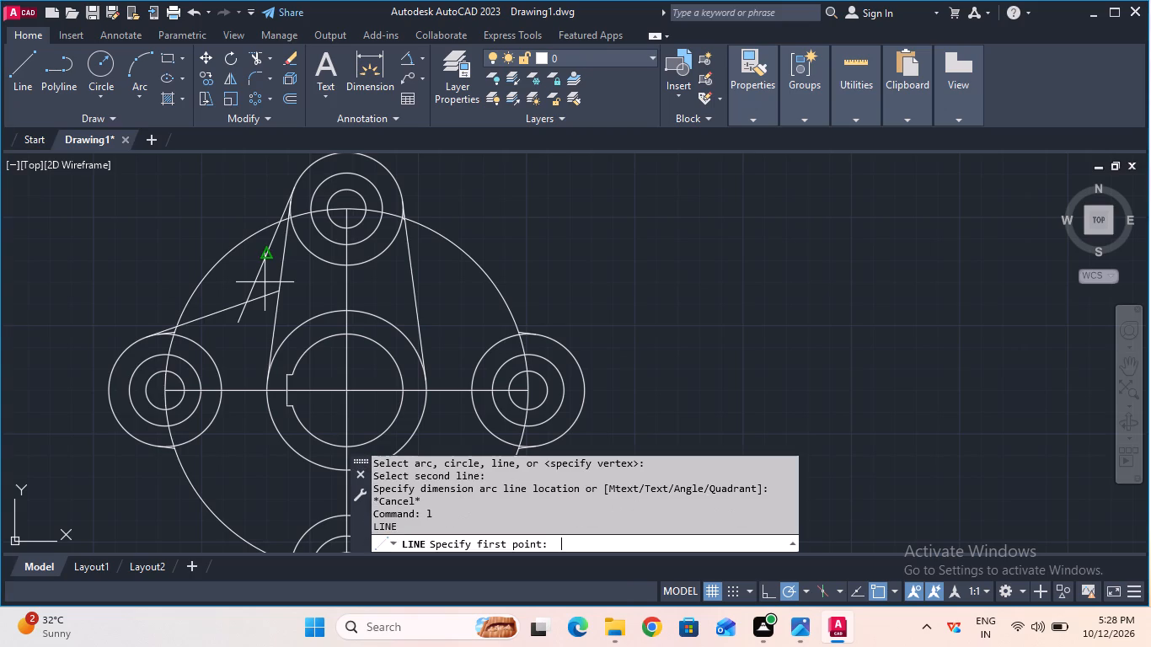
{"action": "type", "text": "ta"}
{"action": "key", "text": "n"}
{"action": "key", "text": "Return"}
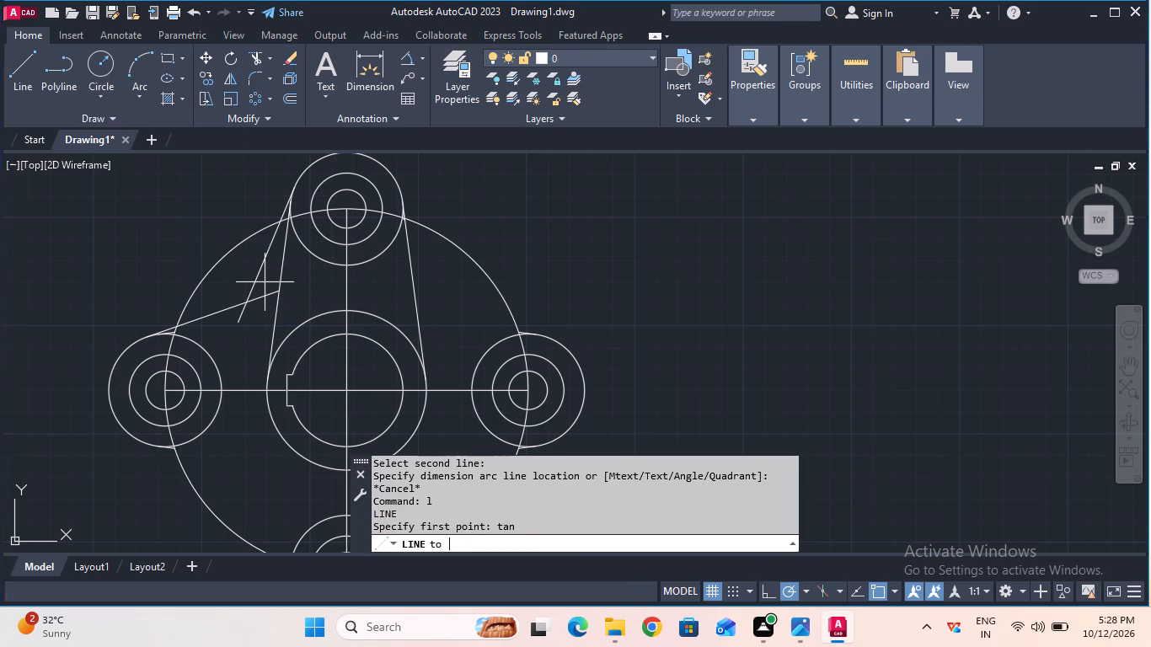
{"action": "left_click", "coordinate": [289, 198]}
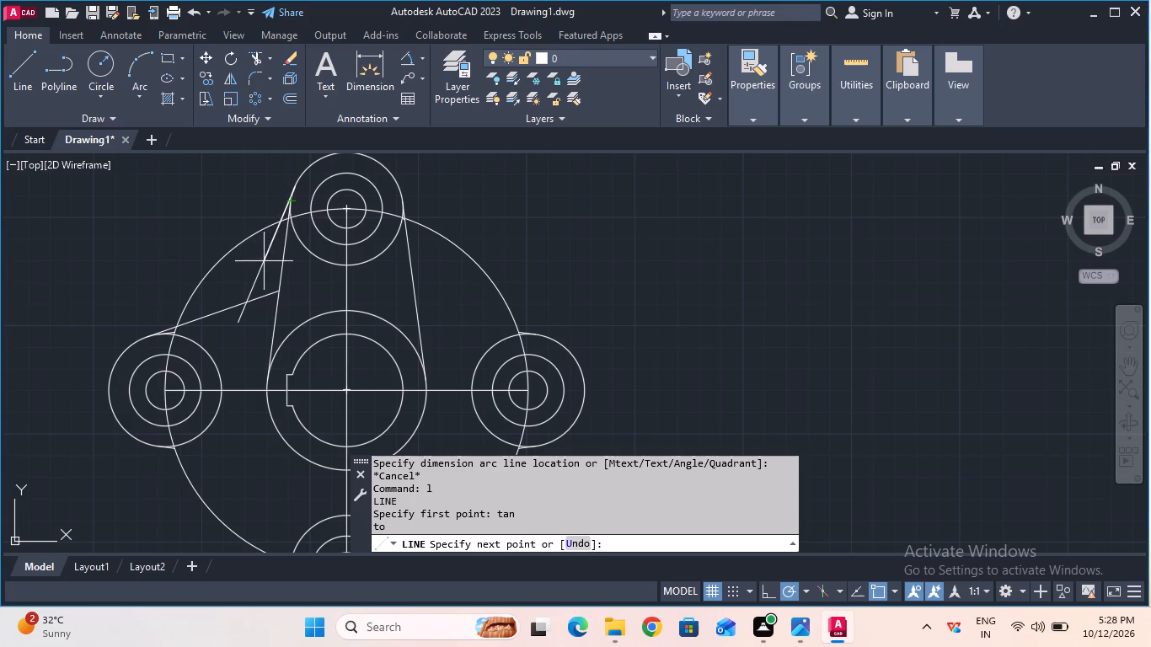
{"action": "left_click", "coordinate": [238, 334]}
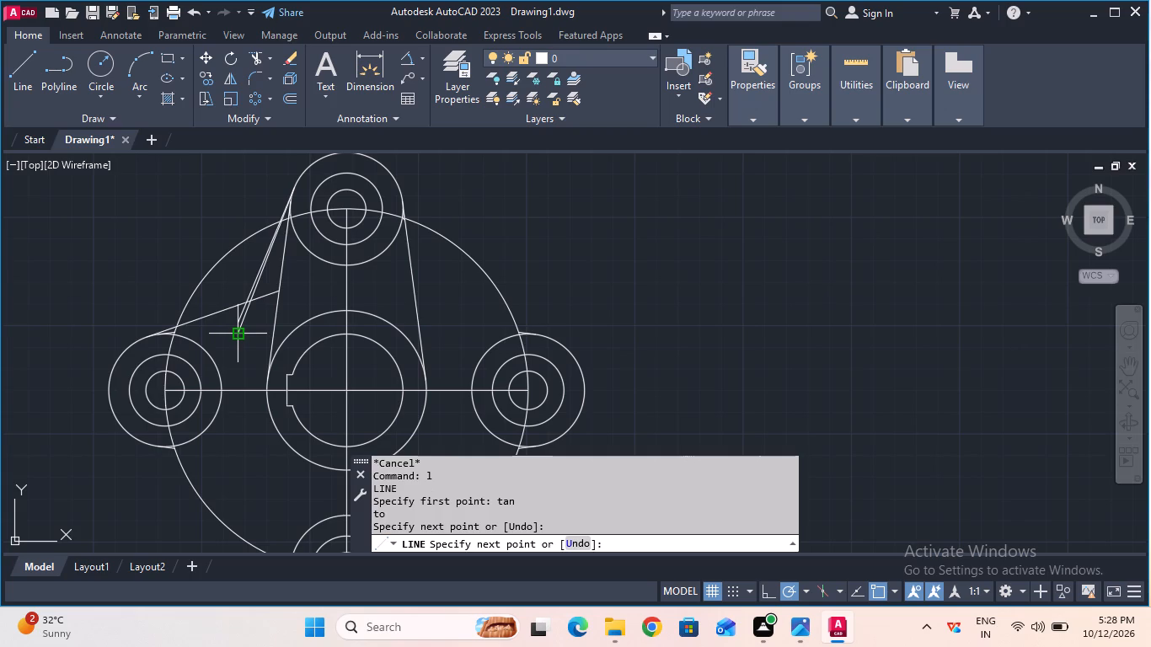
{"action": "key", "text": "Escape"}
Check the angle between the second steep line and the left lobe's sloping line, using an angular dimension preview.
{"action": "scroll", "coordinate": [238, 334], "scroll_direction": "up", "scroll_amount": 2}
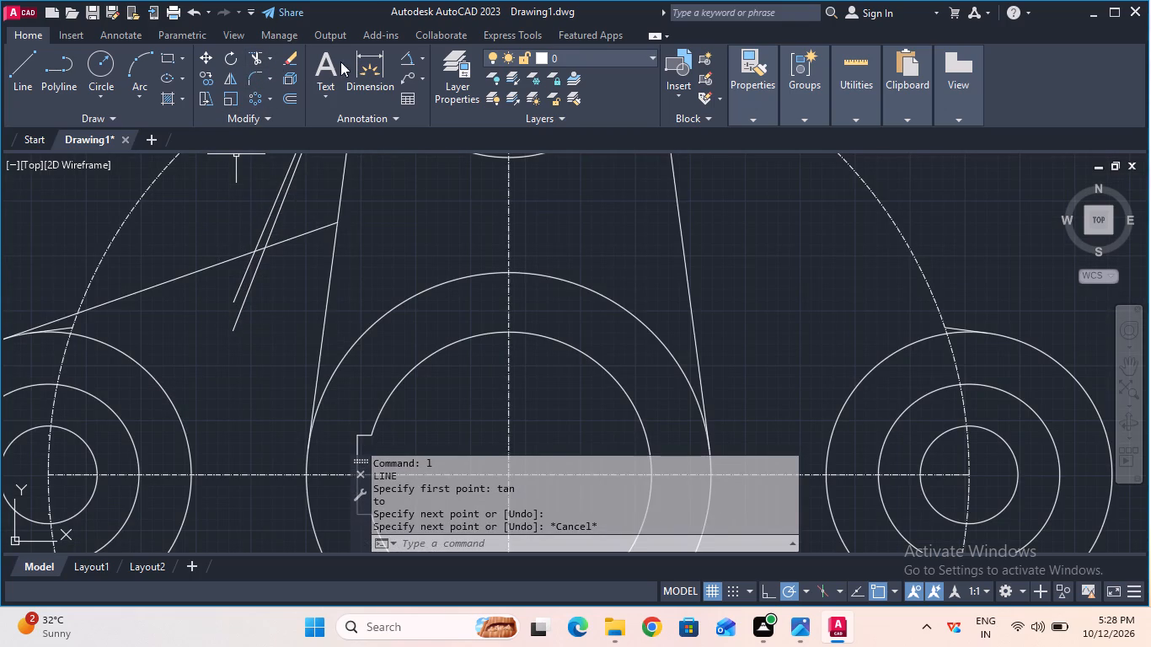
{"action": "left_click", "coordinate": [399, 61]}
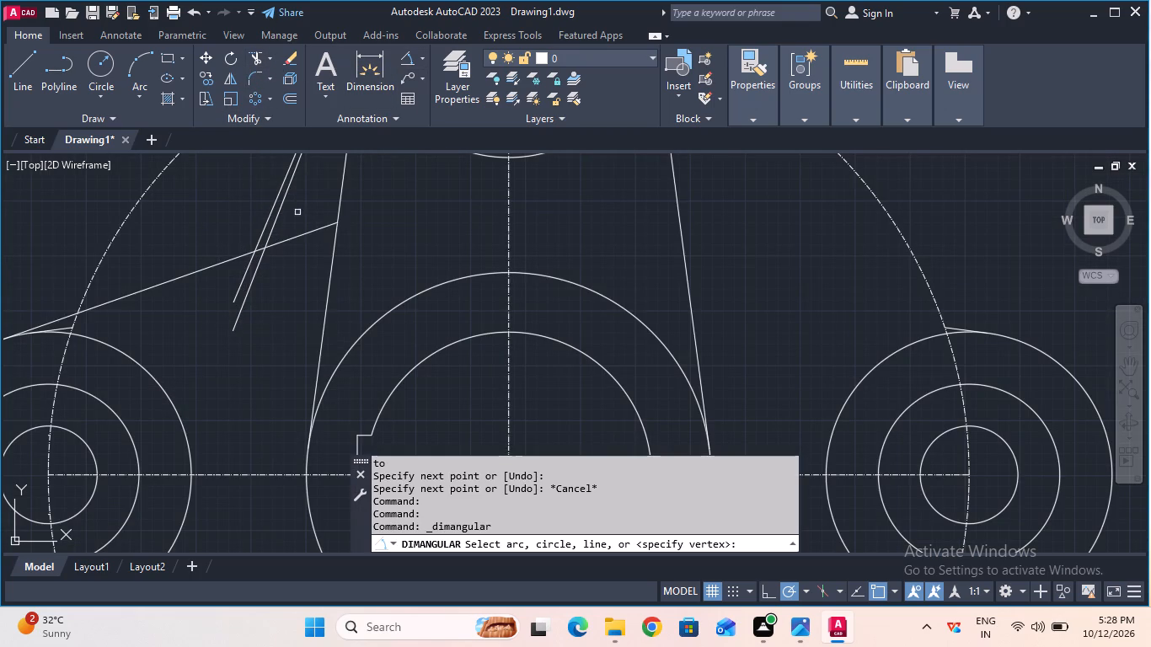
{"action": "left_click", "coordinate": [275, 222]}
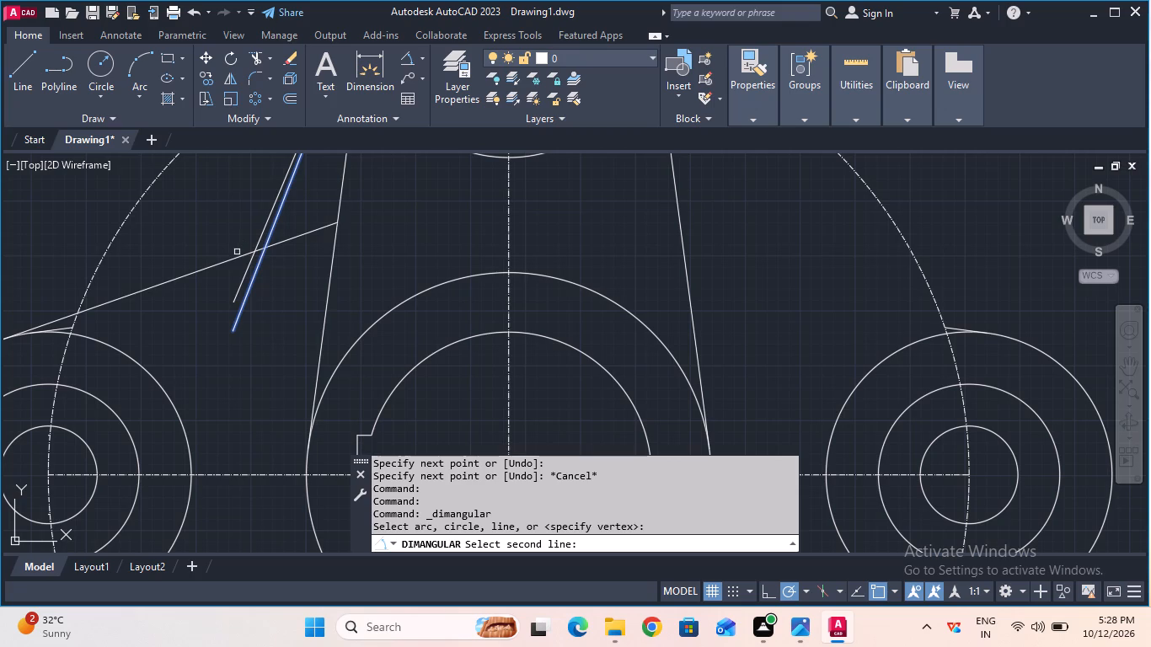
{"action": "left_click", "coordinate": [235, 255]}
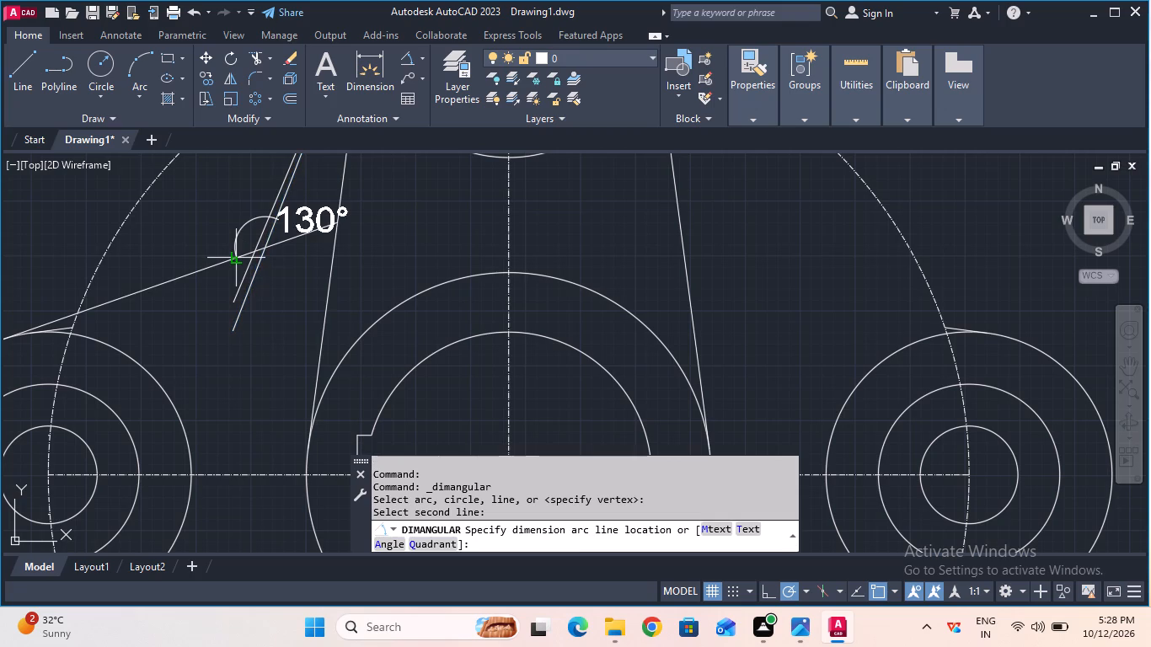
{"action": "key", "text": "Escape"}
Trim away the left top-lobe-to-hub tangent line and the sloping line's overhang beyond the second steep line.
{"action": "scroll", "coordinate": [235, 255], "scroll_direction": "down", "scroll_amount": 2}
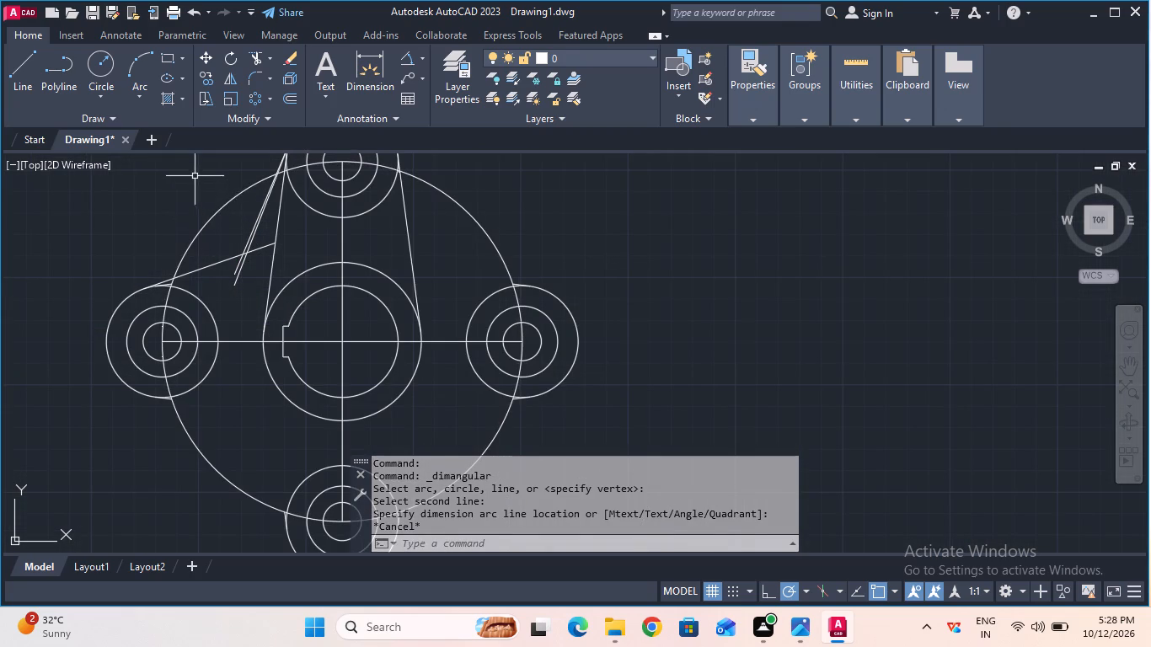
{"action": "left_click", "coordinate": [255, 63]}
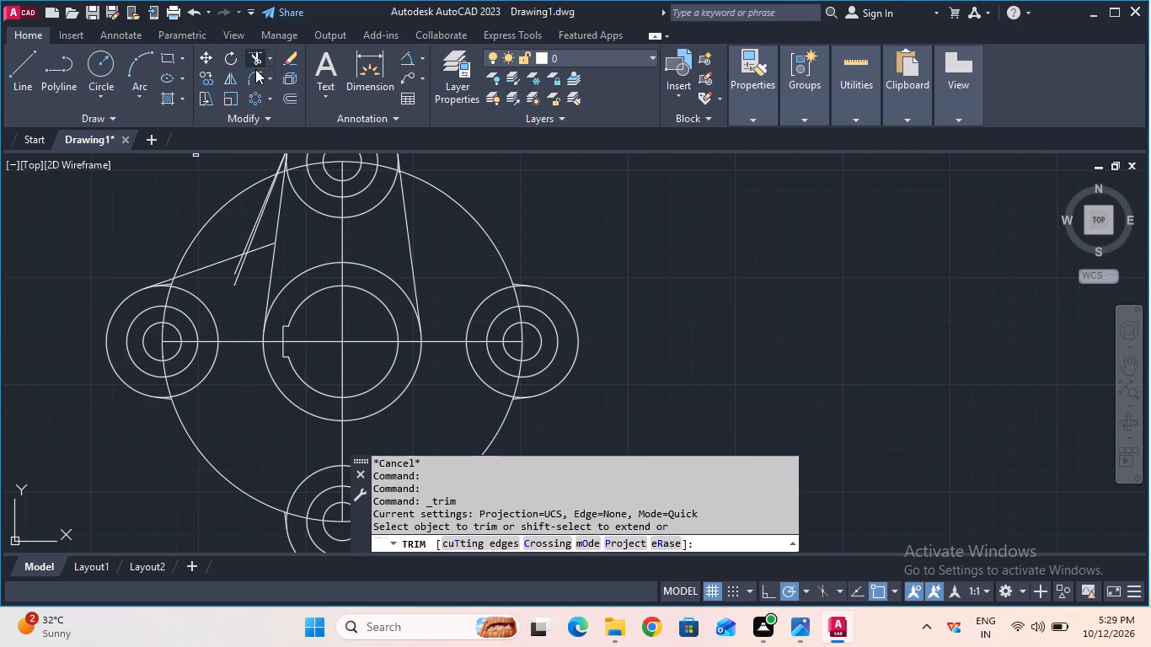
{"action": "left_click", "coordinate": [276, 238]}
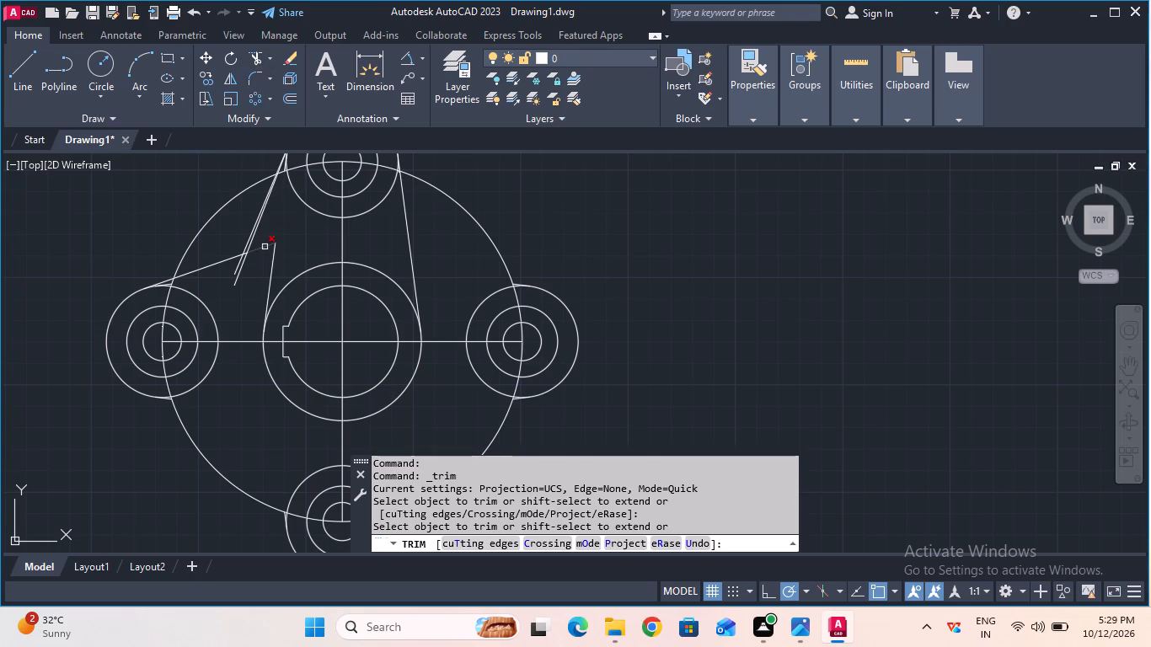
{"action": "left_click", "coordinate": [265, 247]}
{"action": "left_click", "coordinate": [275, 259]}
Trim away the first steep line above its crossing with the left lobe's sloping line.
{"action": "scroll", "coordinate": [260, 259], "scroll_direction": "up", "scroll_amount": 1}
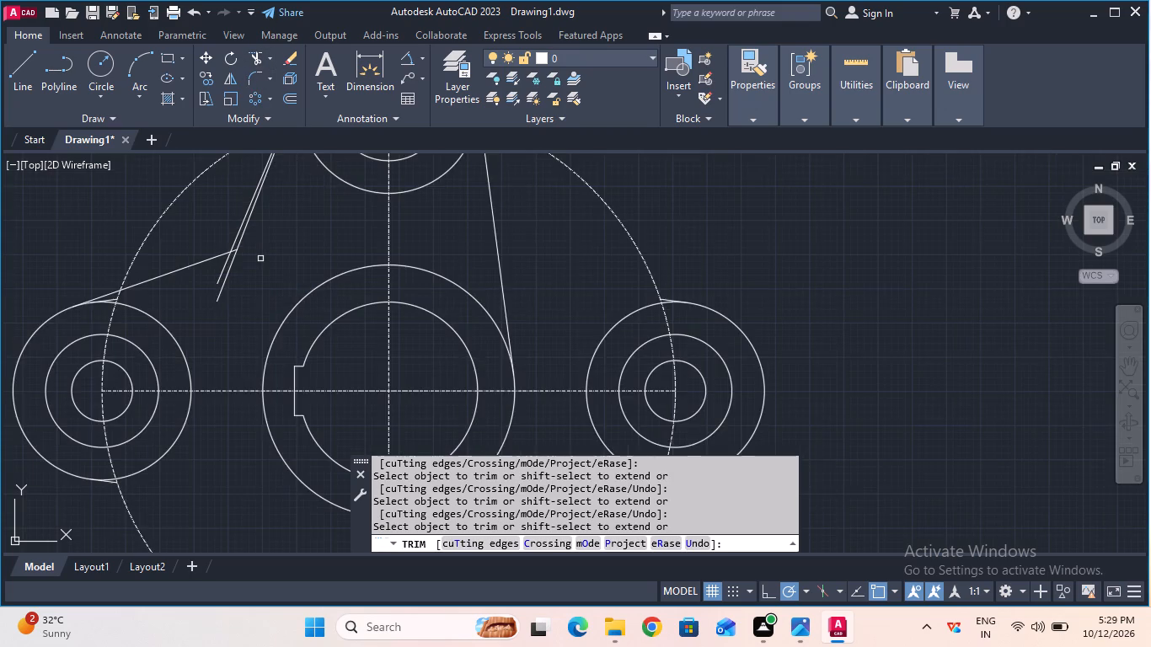
{"action": "scroll", "coordinate": [260, 259], "scroll_direction": "up", "scroll_amount": 1}
{"action": "left_click", "coordinate": [220, 228]}
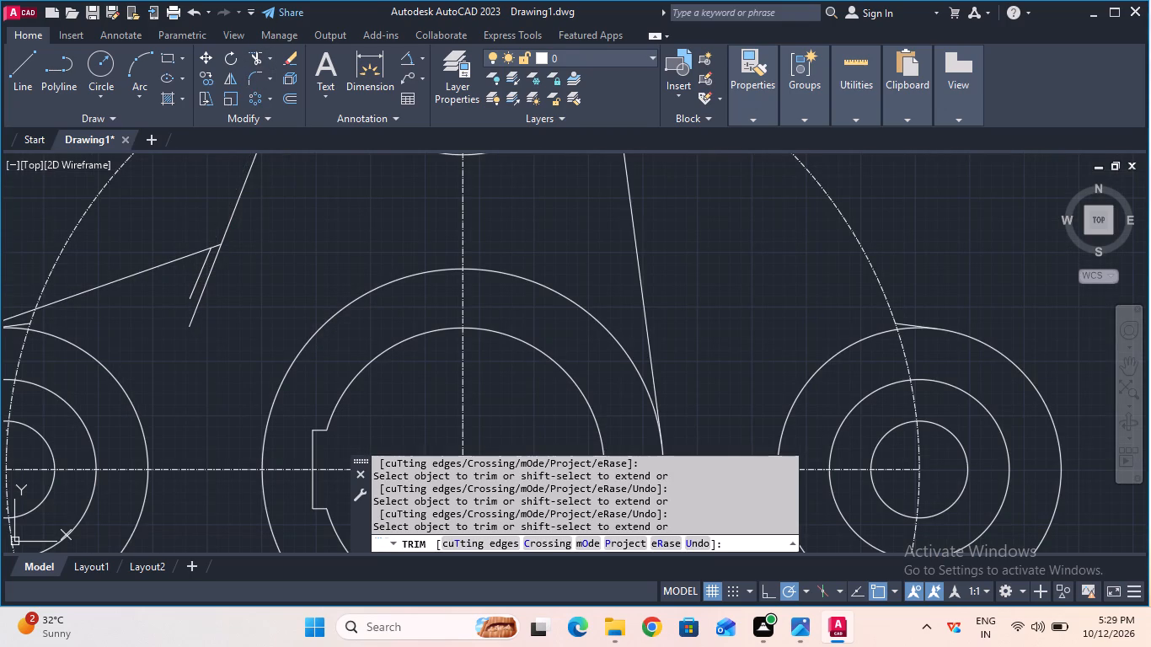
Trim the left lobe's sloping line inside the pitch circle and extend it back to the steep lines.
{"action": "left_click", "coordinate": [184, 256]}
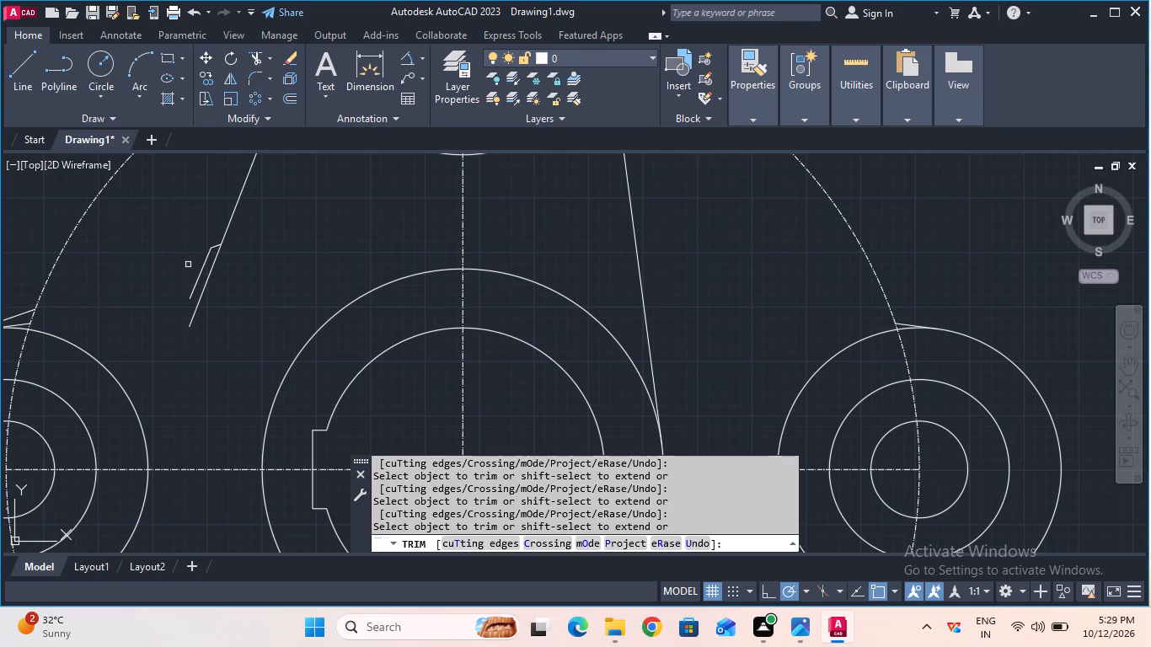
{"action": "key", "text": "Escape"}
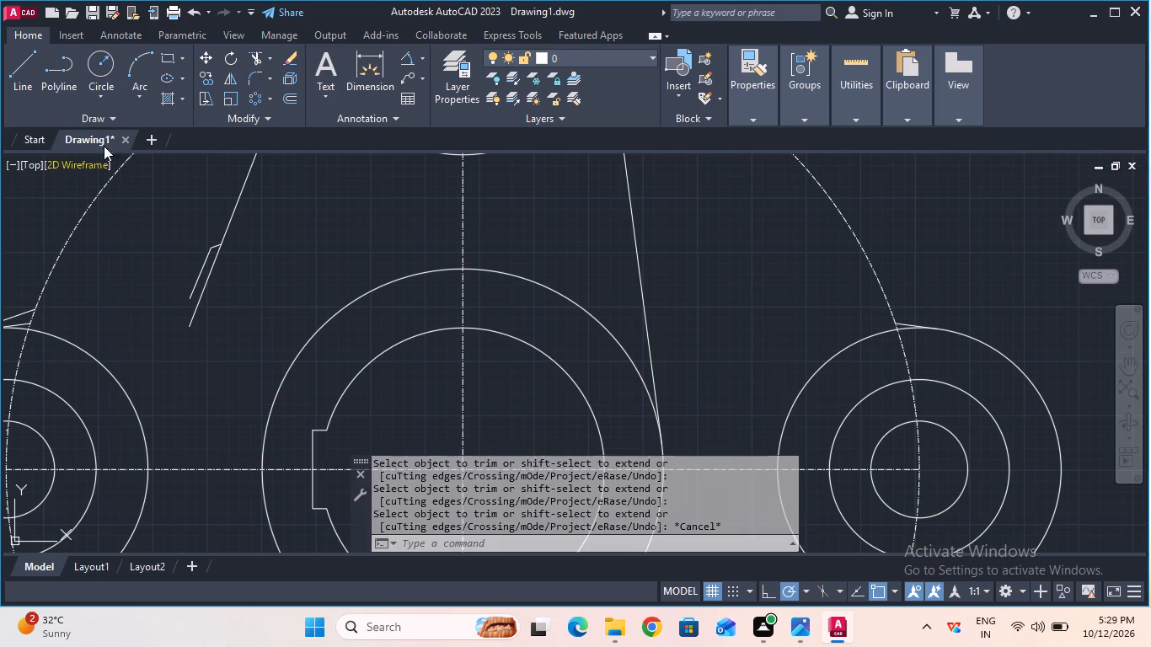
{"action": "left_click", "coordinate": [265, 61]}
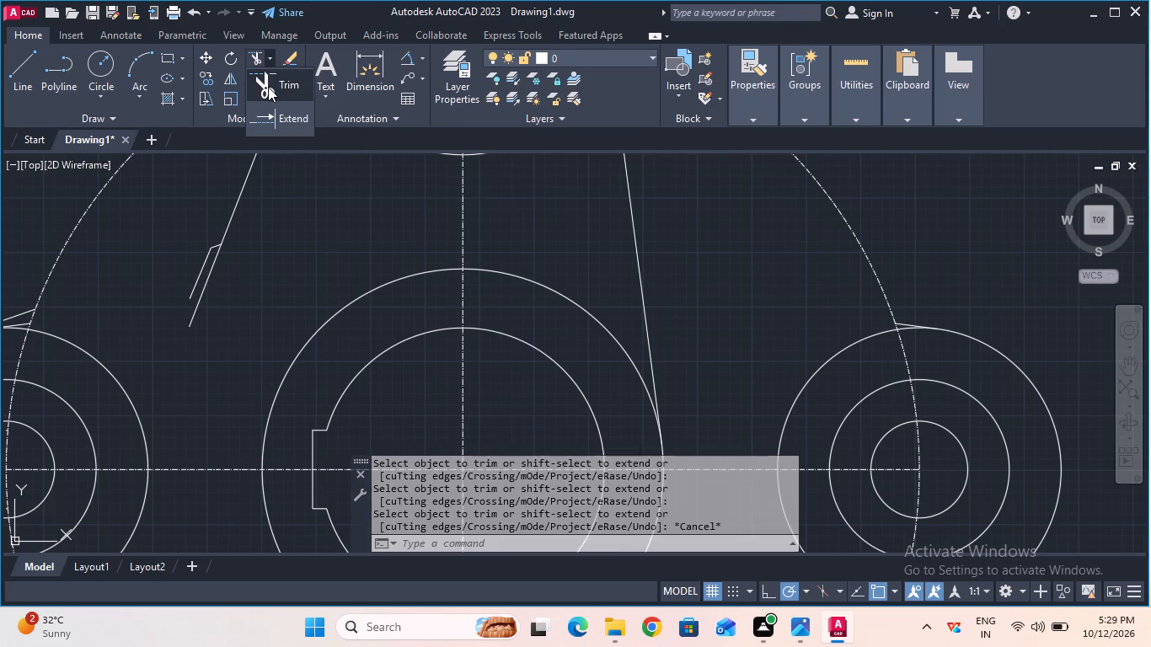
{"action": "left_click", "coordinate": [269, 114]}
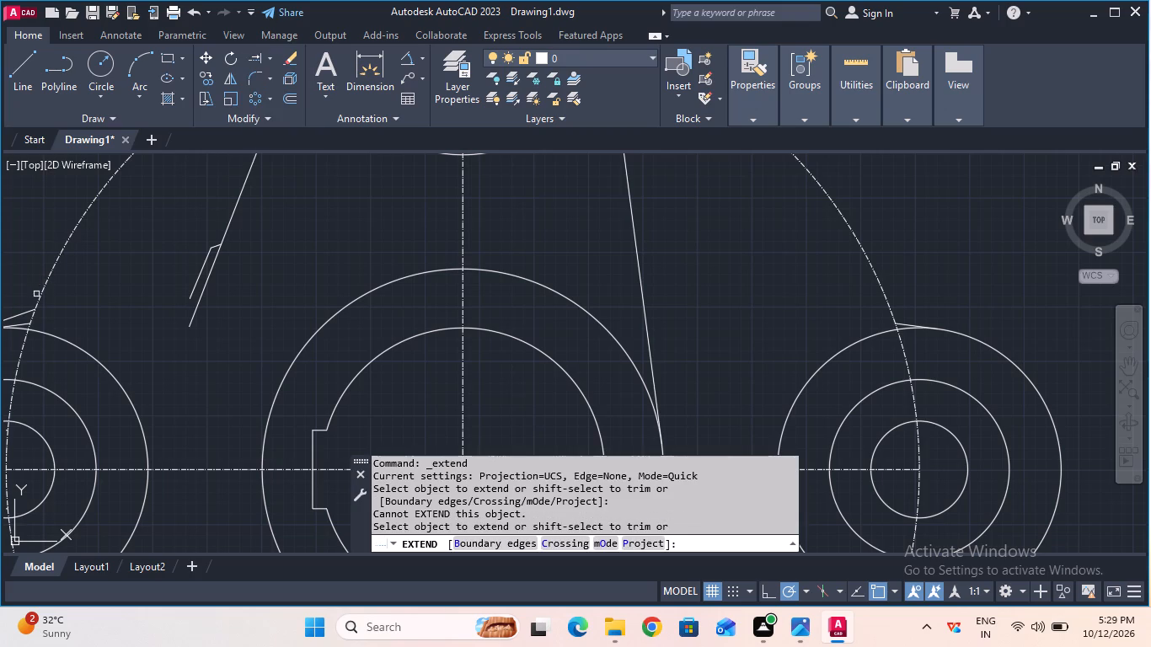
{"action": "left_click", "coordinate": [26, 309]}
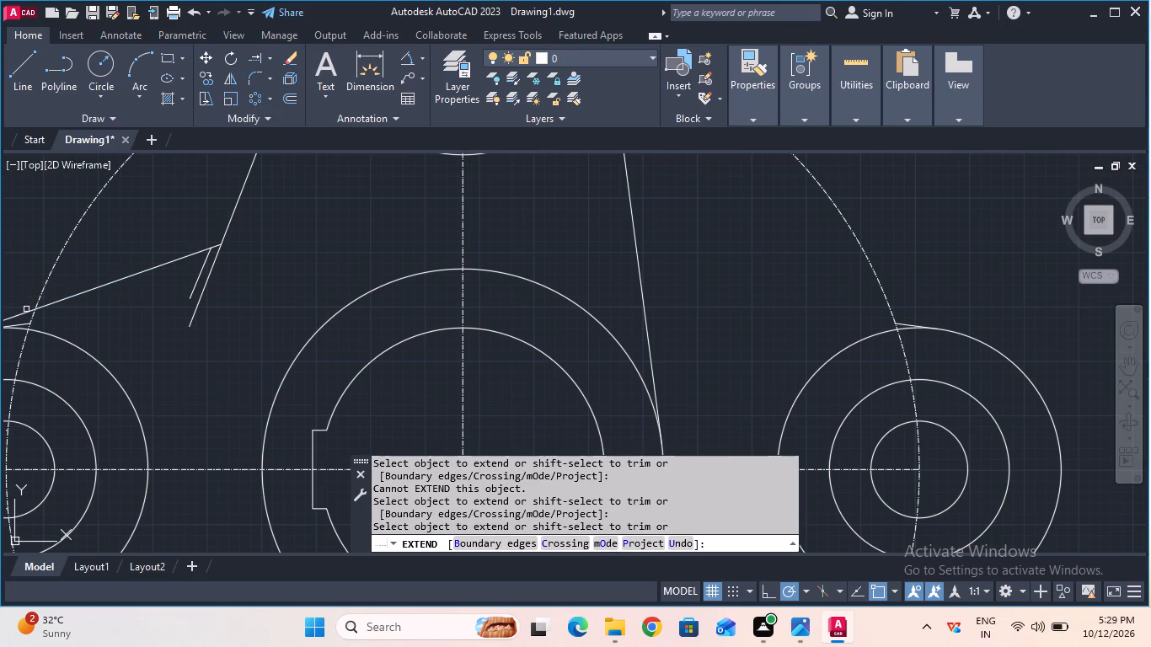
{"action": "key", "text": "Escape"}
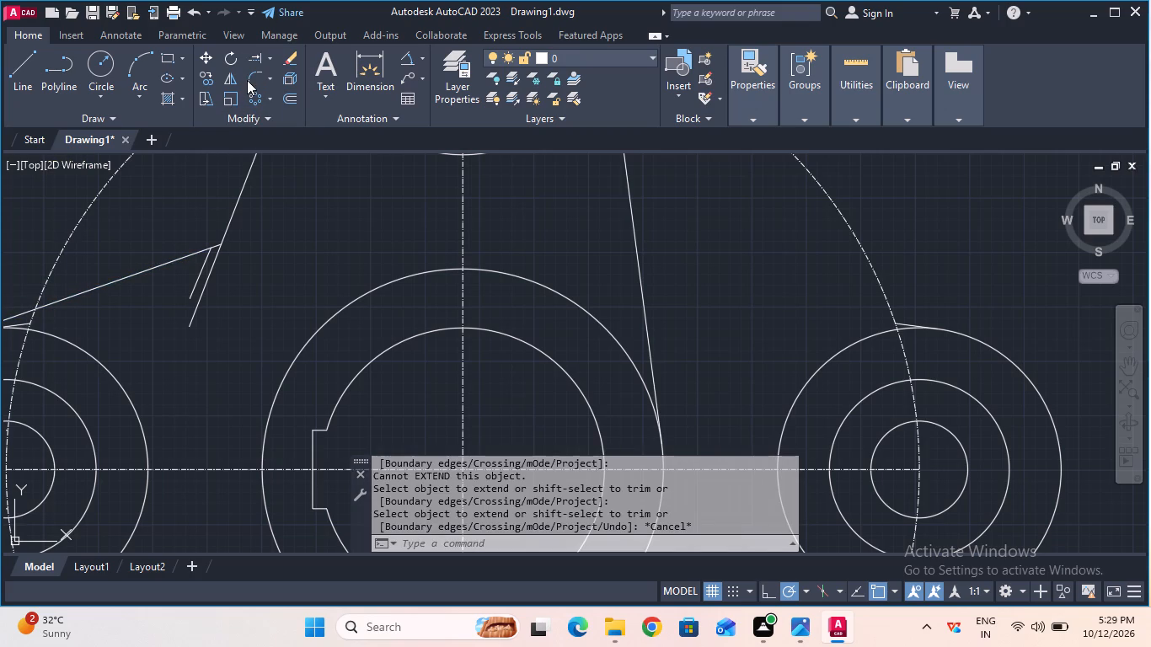
Trim away both steep lines' overhangs below the left lobe's sloping line, leaving a single corner.
{"action": "left_click", "coordinate": [266, 60]}
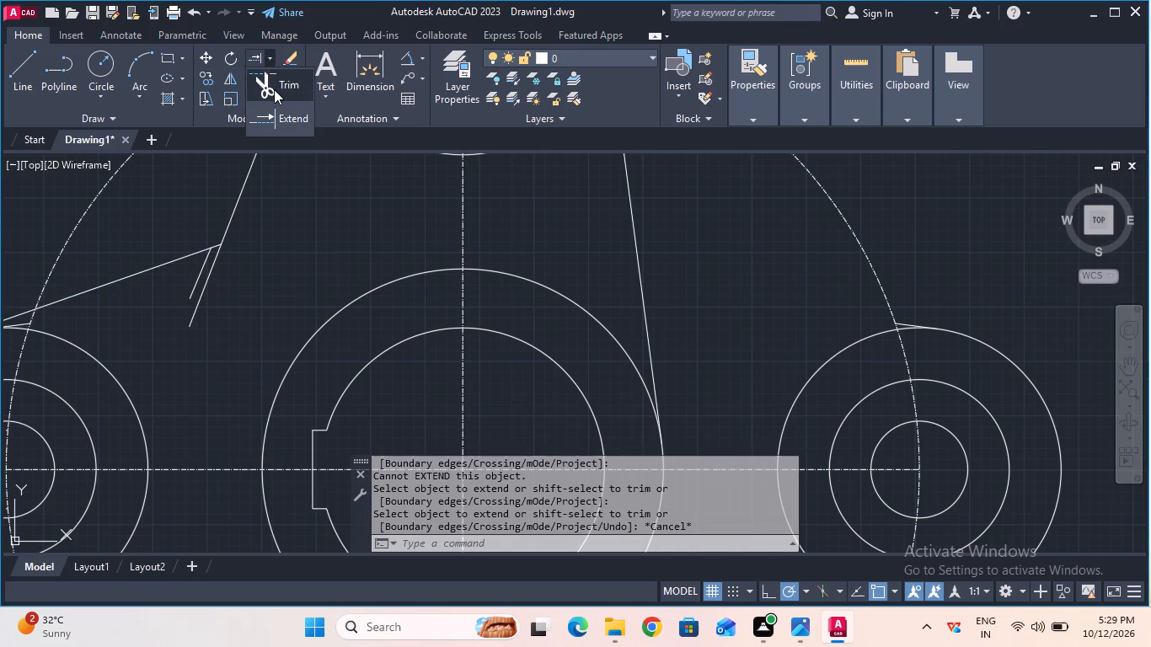
{"action": "left_click", "coordinate": [274, 89]}
{"action": "left_click", "coordinate": [201, 265]}
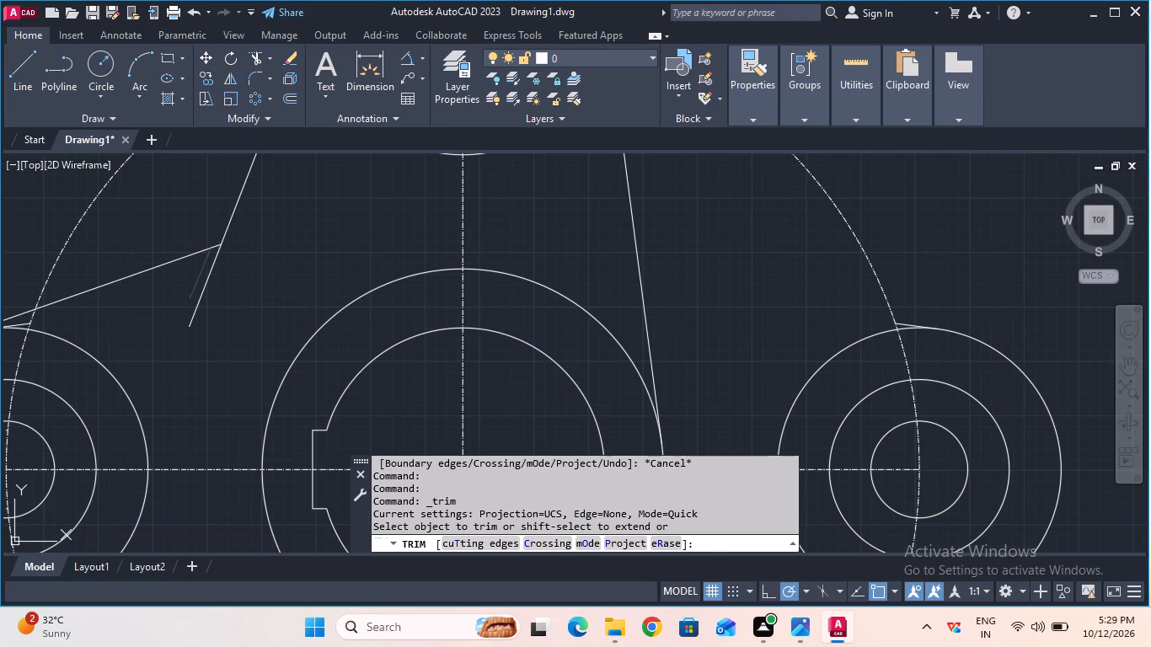
{"action": "left_click", "coordinate": [211, 265]}
{"action": "scroll", "coordinate": [216, 263], "scroll_direction": "down", "scroll_amount": 1}
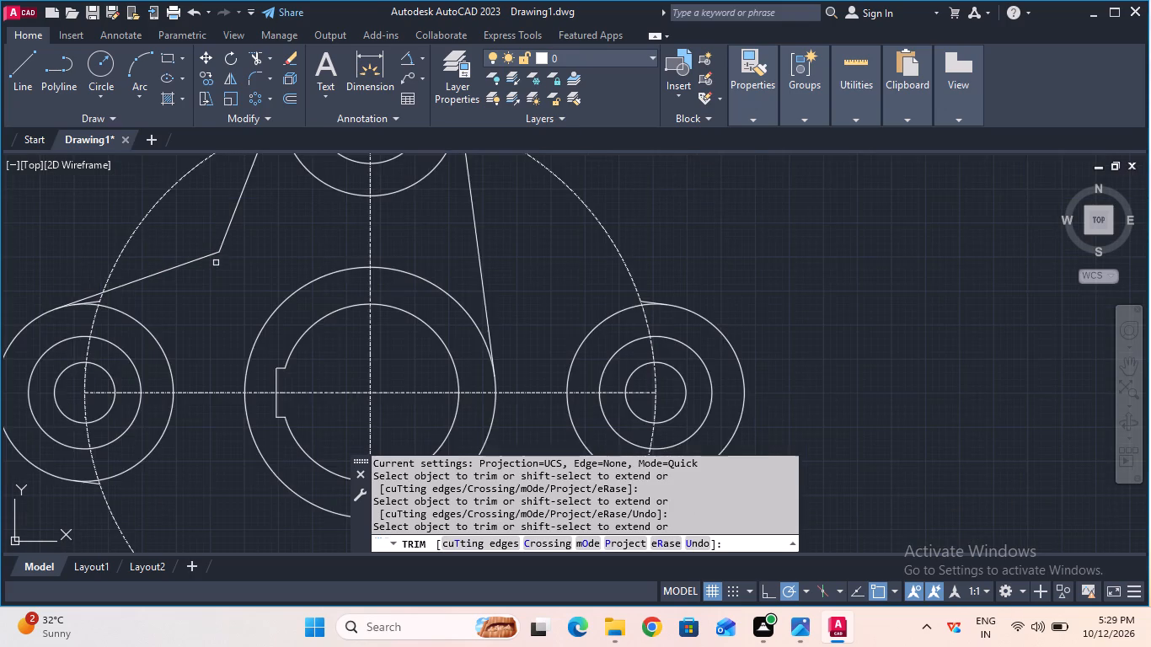
{"action": "scroll", "coordinate": [216, 263], "scroll_direction": "down", "scroll_amount": 1}
{"action": "middle_click_drag", "start_coordinate": [258, 254], "coordinate": [286, 281]}
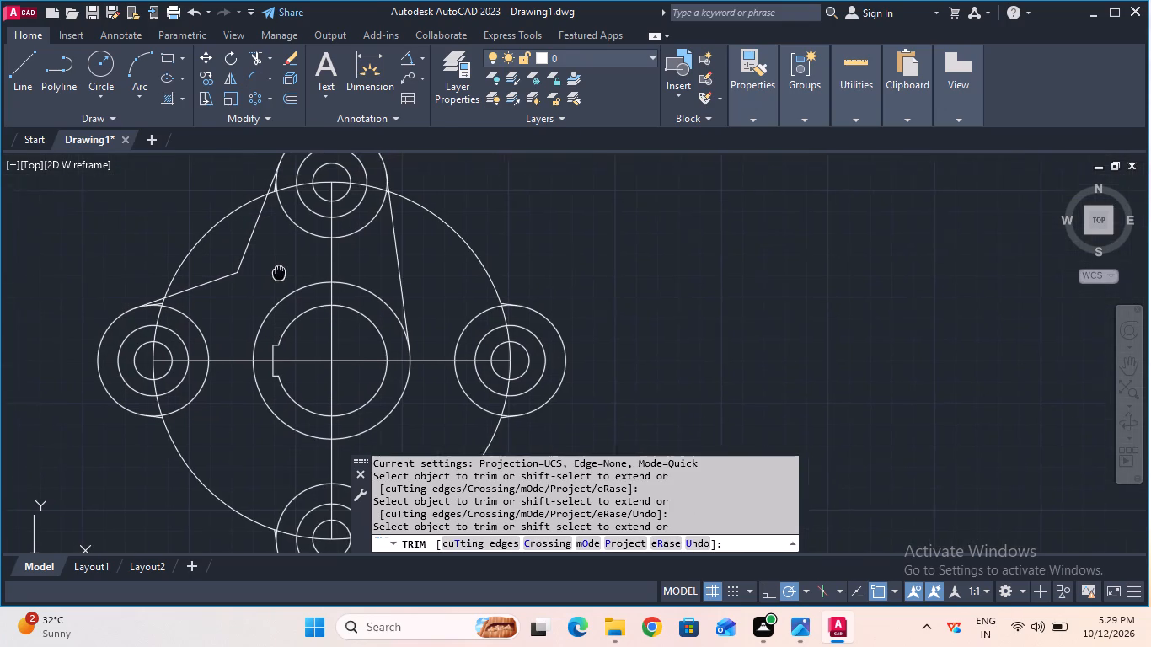
{"action": "middle_click_drag", "start_coordinate": [286, 281], "coordinate": [302, 299]}
{"action": "key", "text": "Escape"}
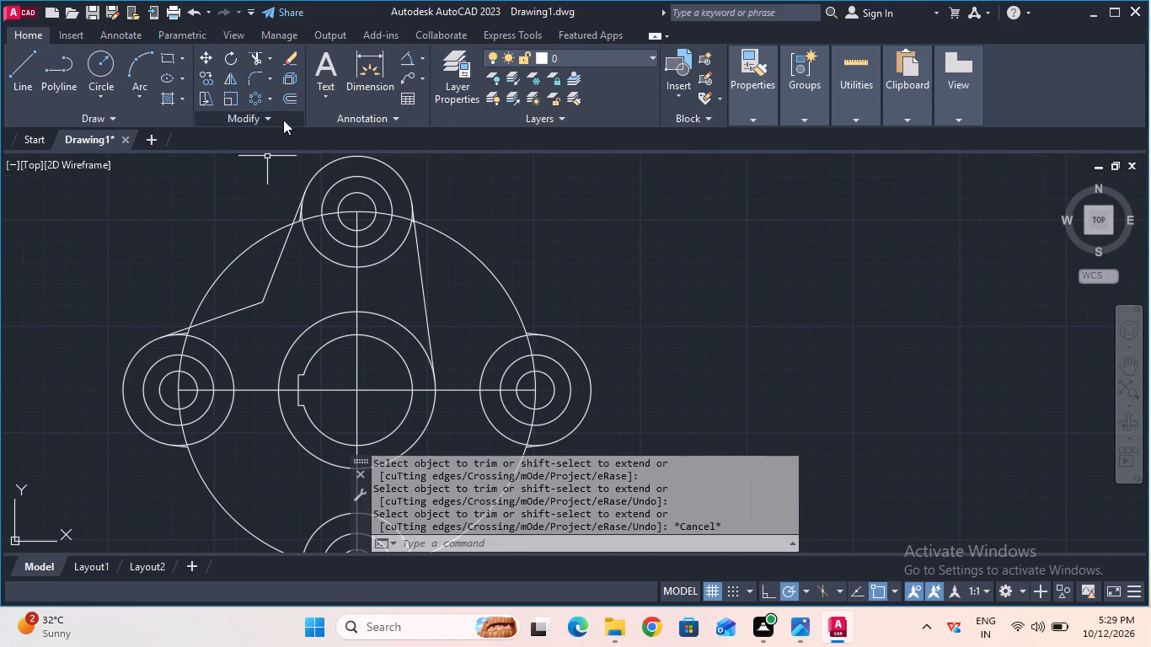
Check the angle between the remaining steep line and the left lobe's sloping line, using an angular dimension preview.
{"action": "left_click", "coordinate": [402, 57]}
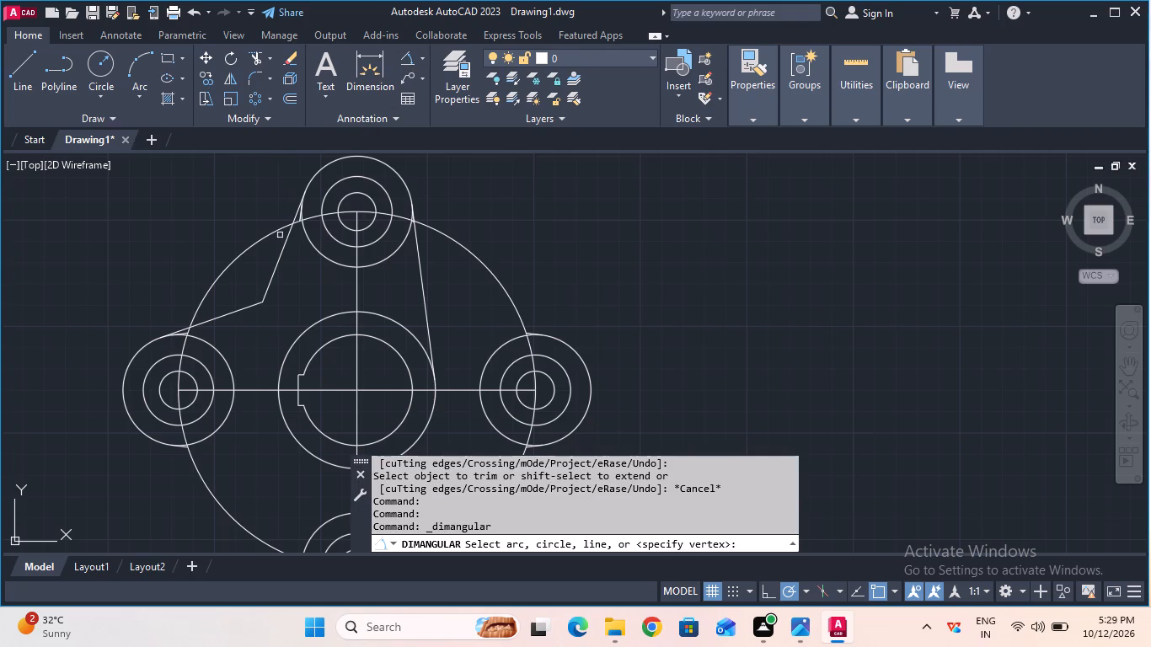
{"action": "left_click", "coordinate": [280, 253]}
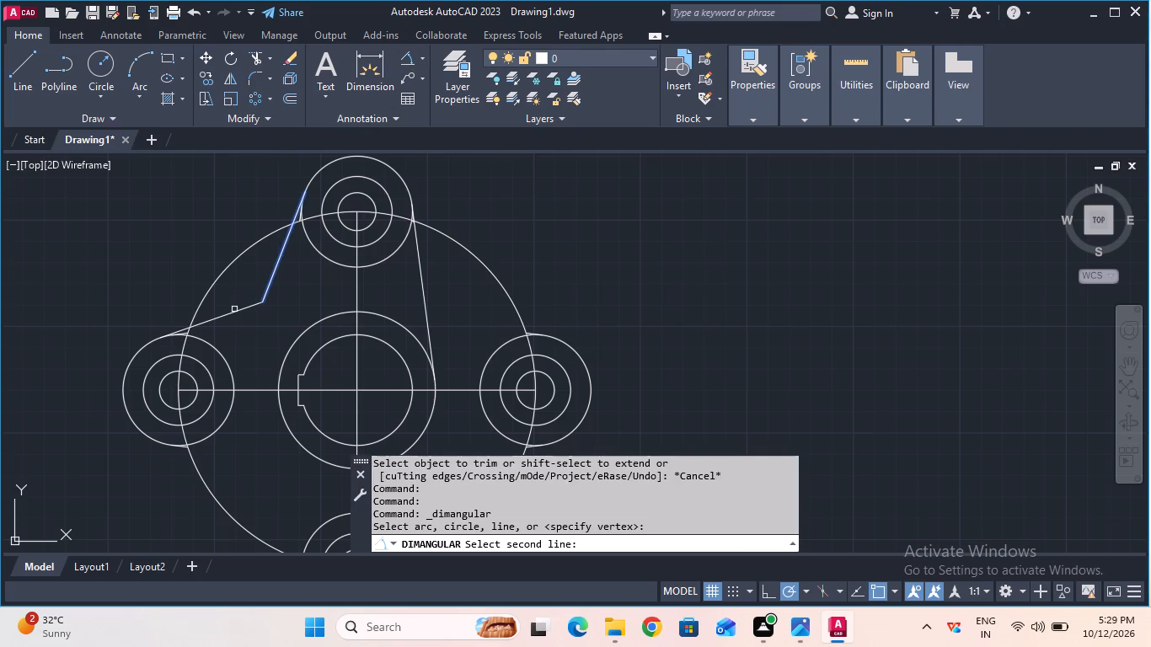
{"action": "left_click", "coordinate": [234, 310]}
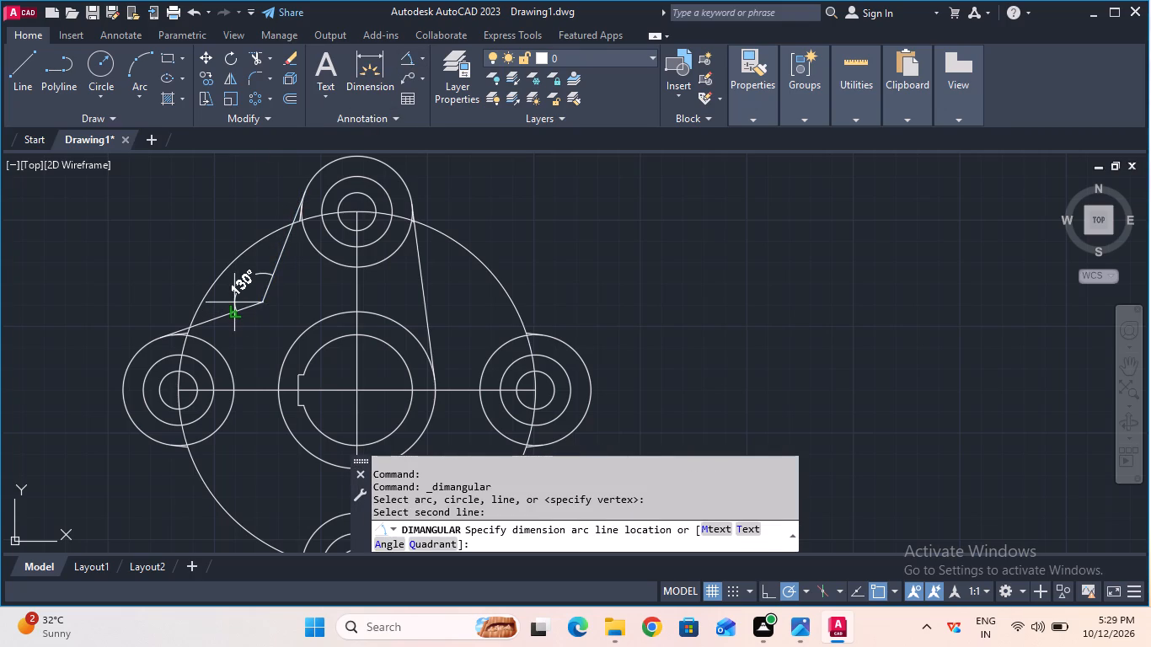
{"action": "key", "text": "Escape"}
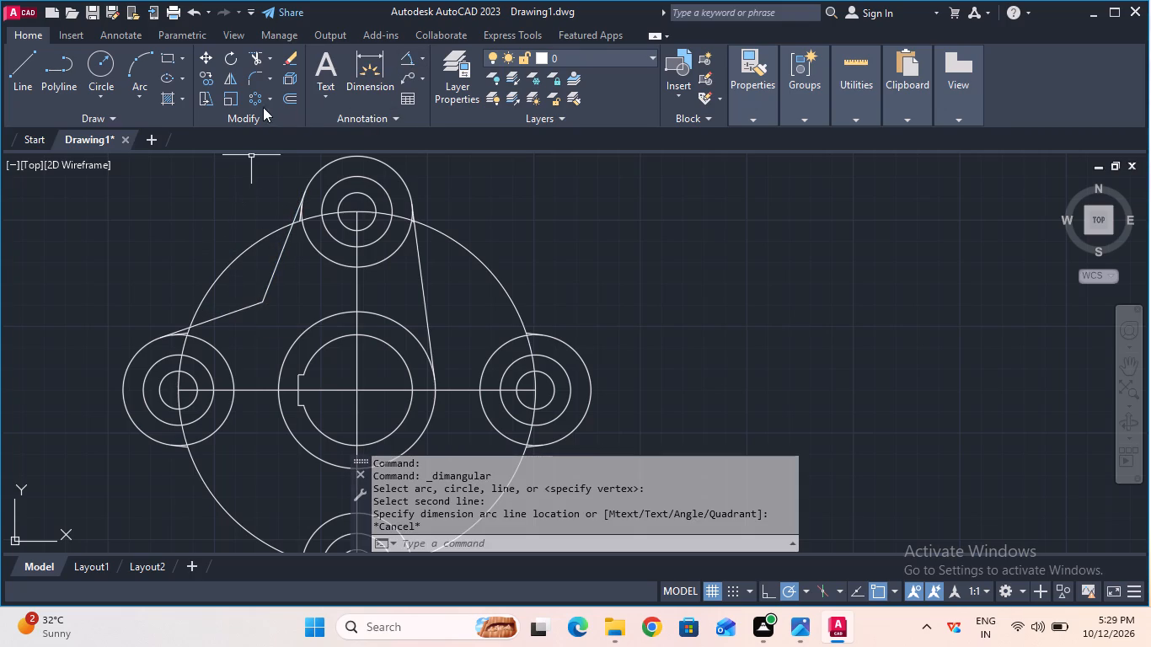
Fillet the corner between the left lobe's sloping line and the steep line with a 25.40 mm radius.
{"action": "left_click", "coordinate": [257, 82]}
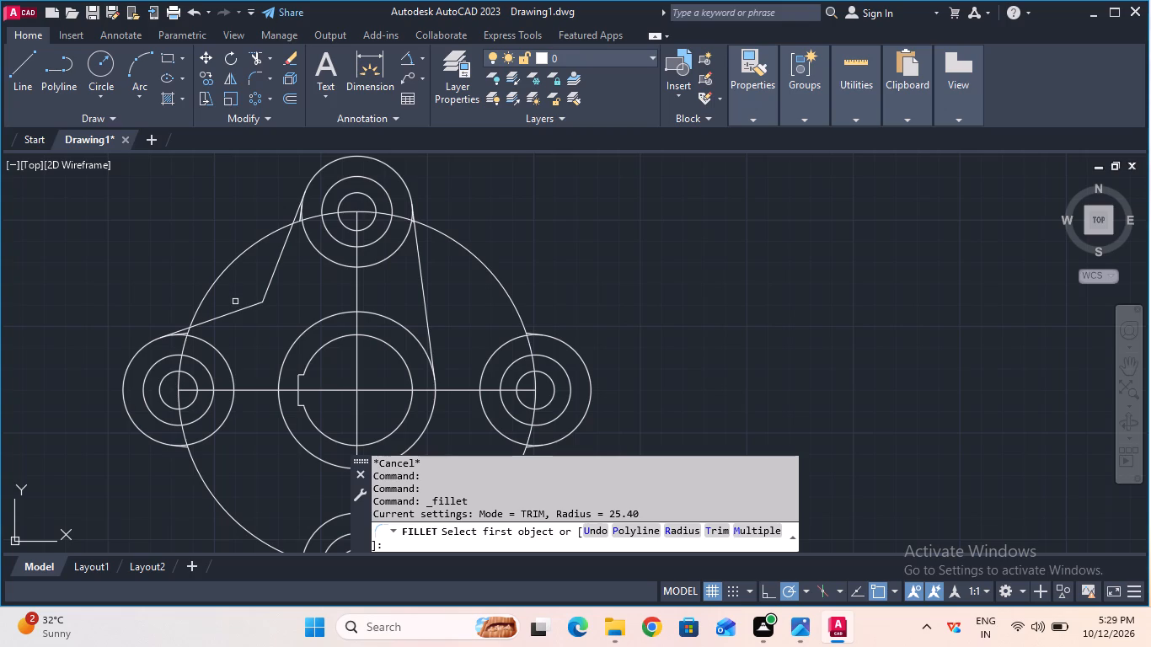
{"action": "left_click", "coordinate": [235, 308]}
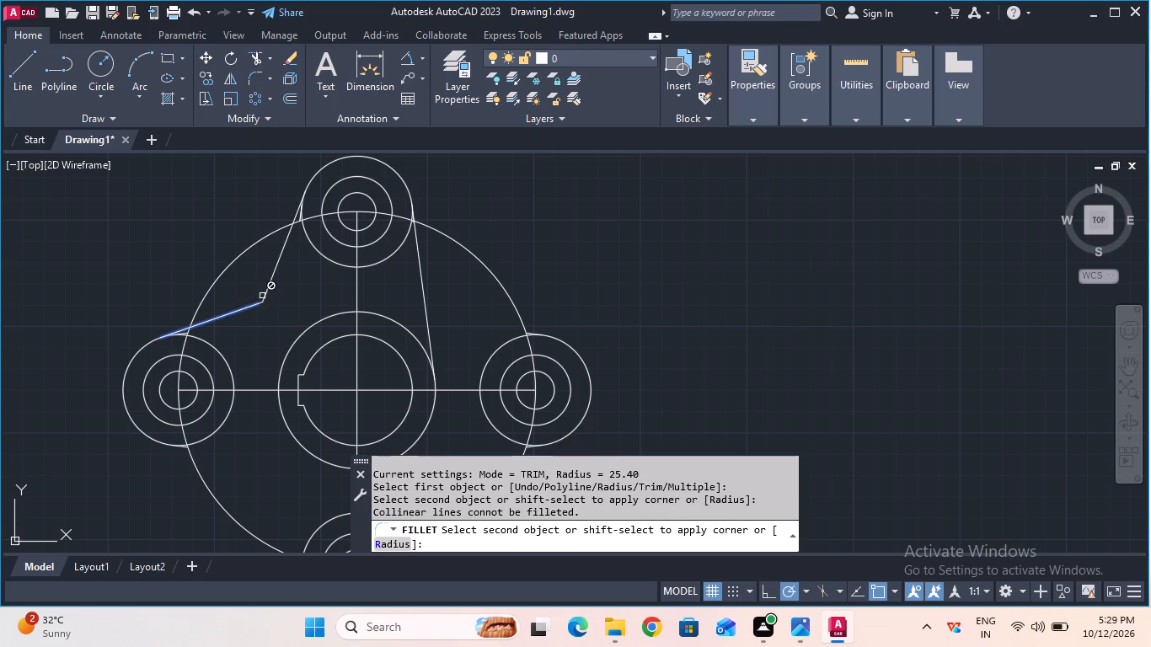
{"action": "left_click", "coordinate": [266, 291]}
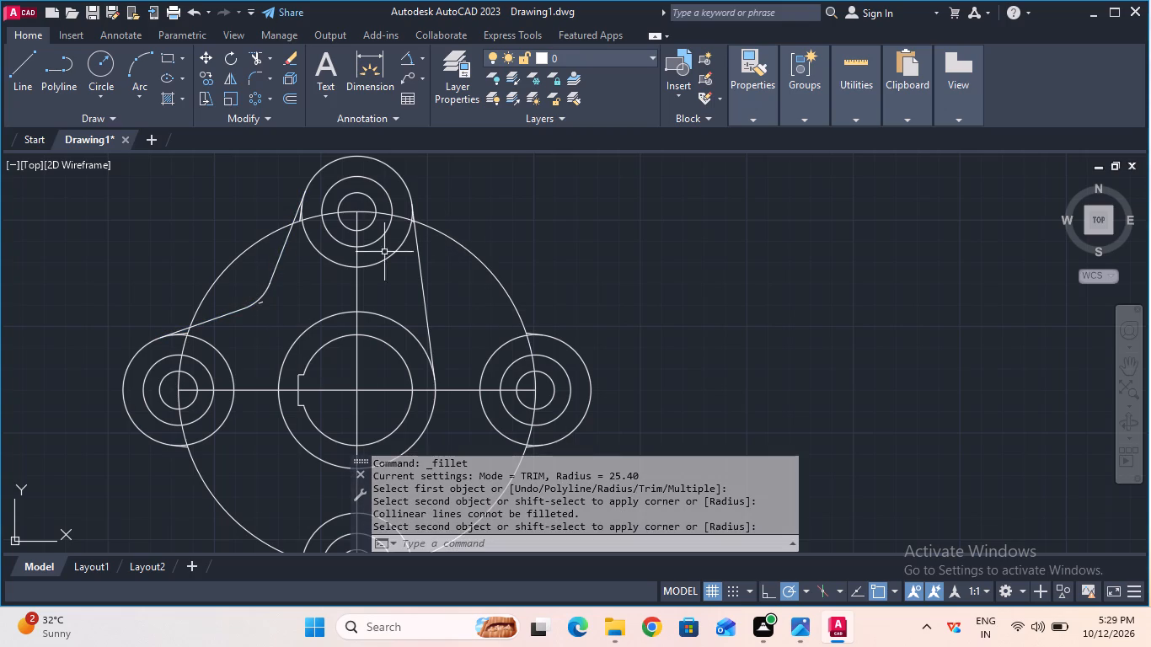
Check the radius of the new fillet between the left and top lobes, using a radius dimension preview.
{"action": "left_click", "coordinate": [420, 58]}
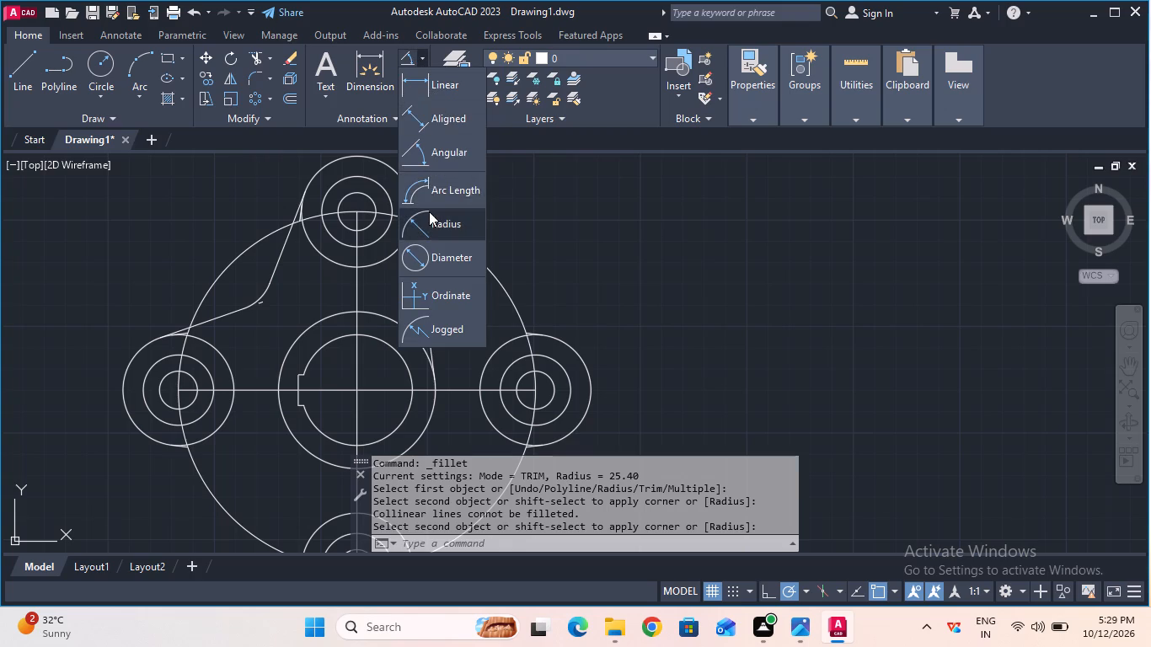
{"action": "left_click", "coordinate": [429, 211]}
{"action": "left_click", "coordinate": [260, 294]}
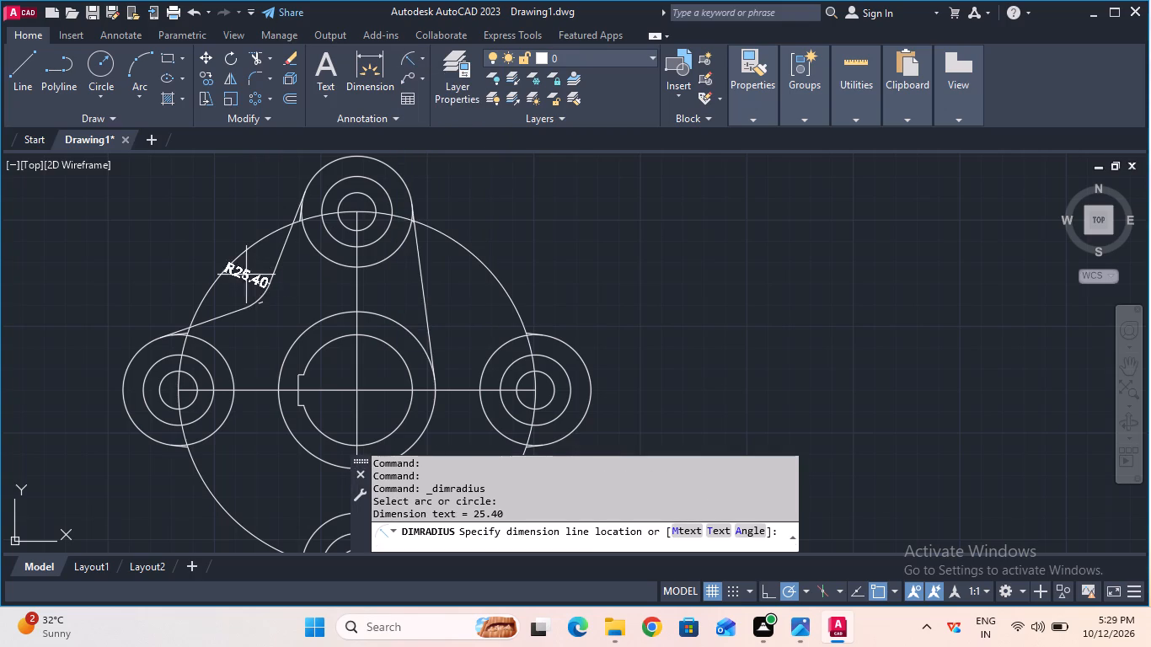
{"action": "key", "text": "Escape"}
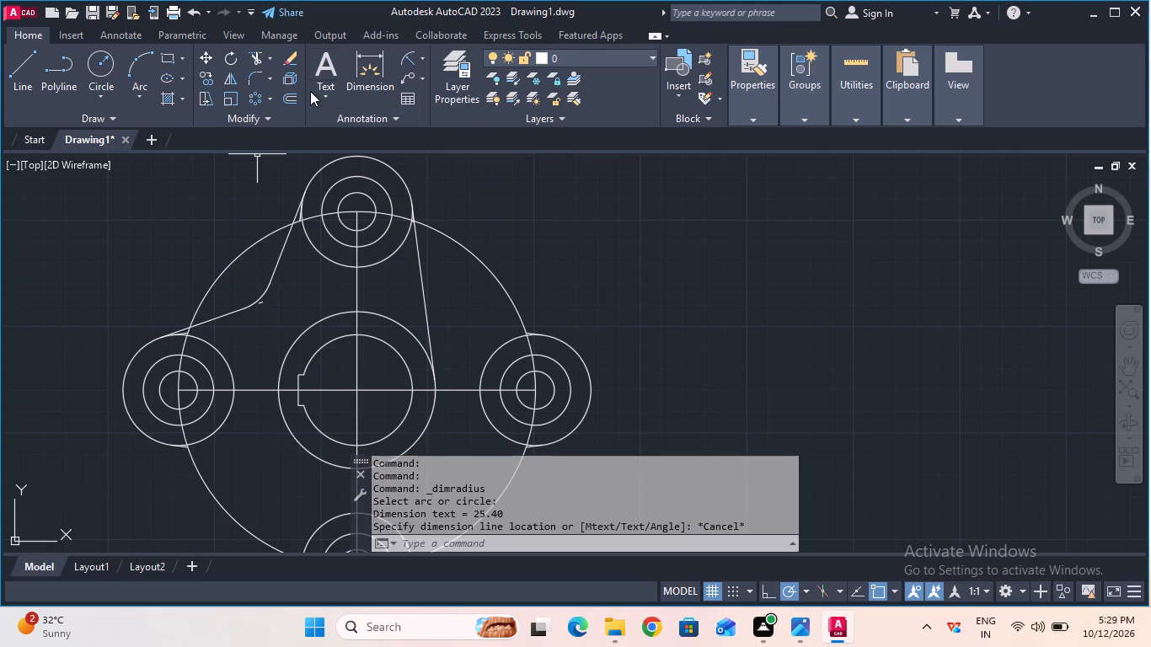
Check the angle between the two filleted lines joining the left and top lobes, using an angular dimension preview.
{"action": "left_click", "coordinate": [419, 60]}
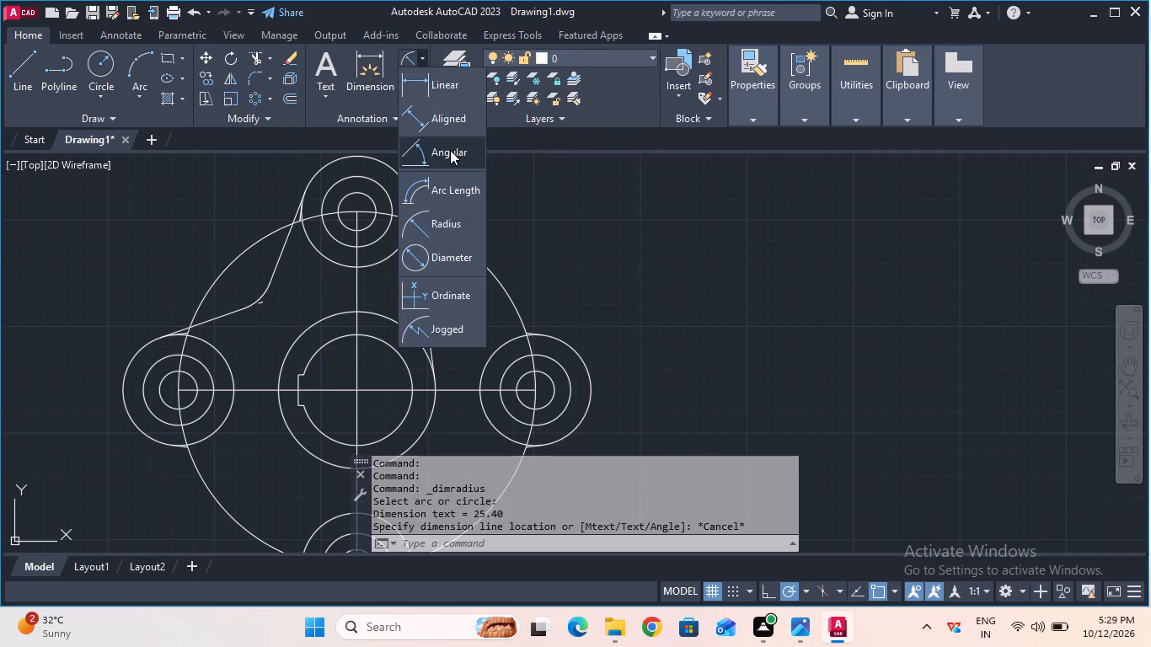
{"action": "left_click", "coordinate": [450, 150]}
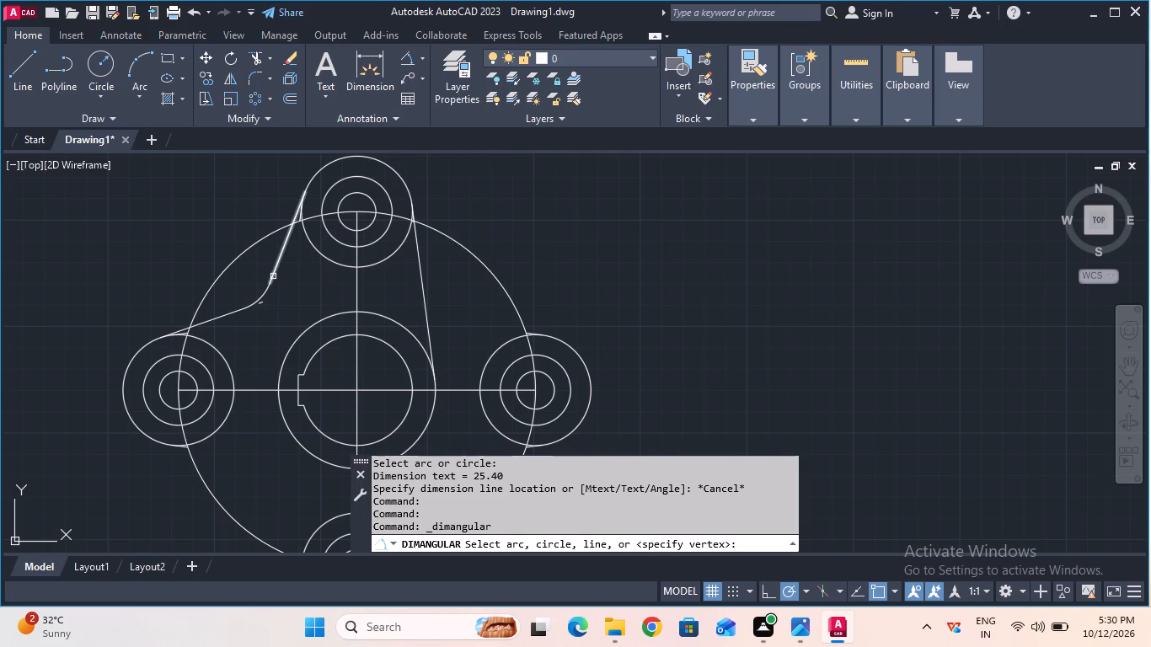
{"action": "left_click", "coordinate": [273, 276]}
{"action": "left_click", "coordinate": [230, 313]}
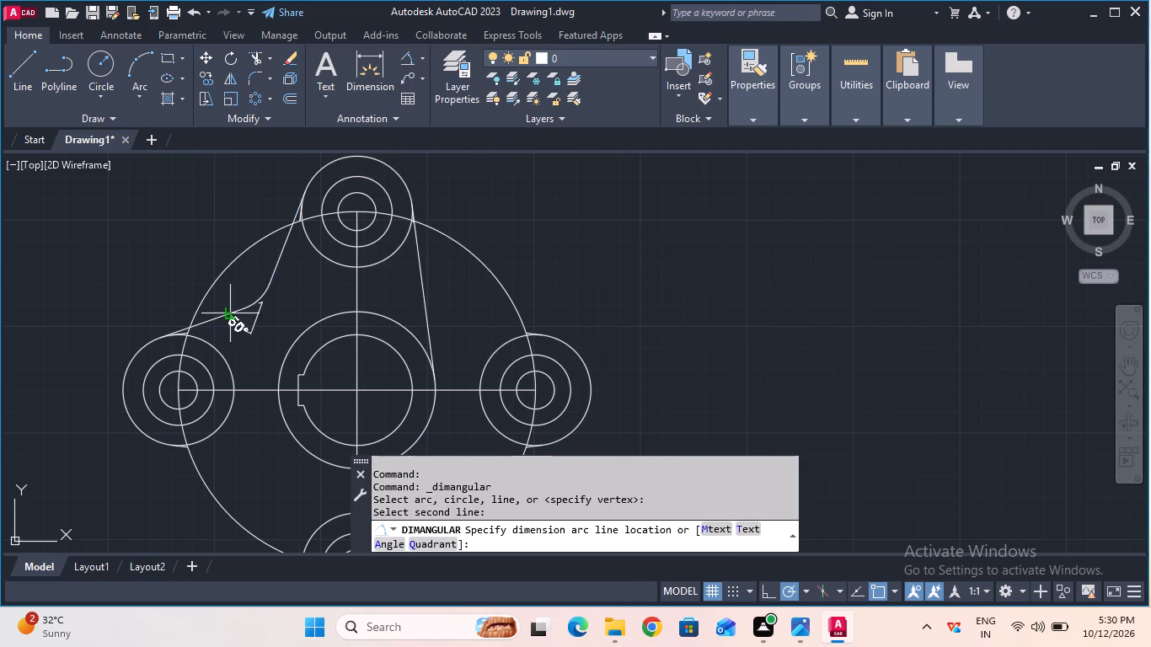
{"action": "key", "text": "Escape"}
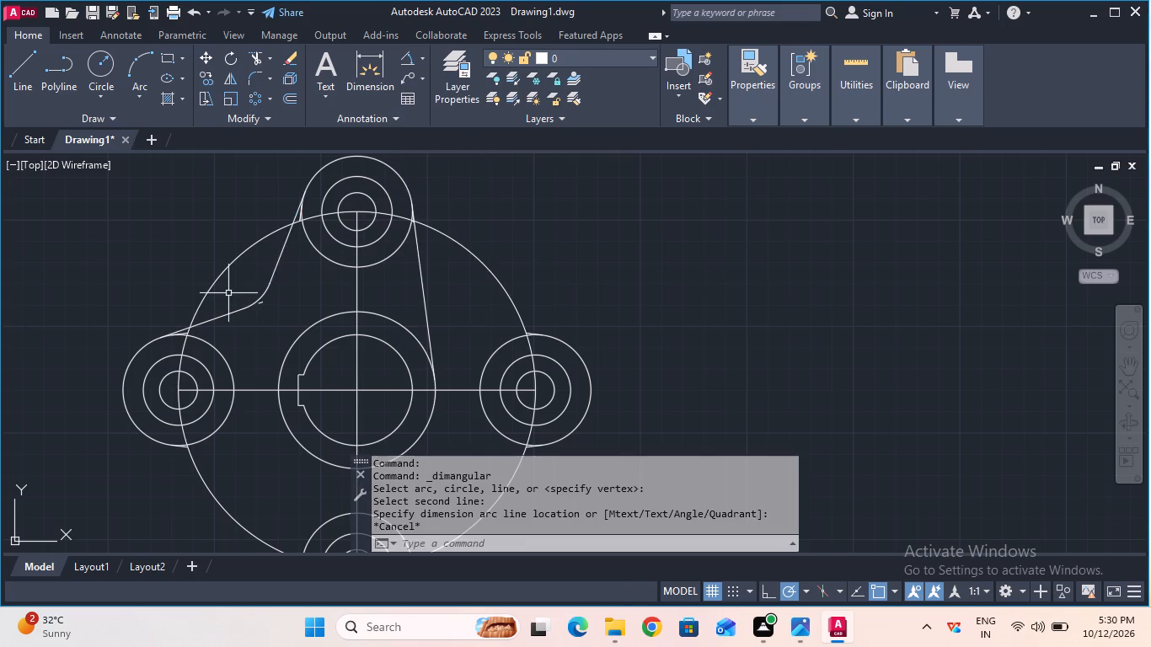
Trim away the short leftover line stub beside the fillet between the left and top lobes.
{"action": "left_click", "coordinate": [255, 56]}
{"action": "left_click", "coordinate": [263, 302]}
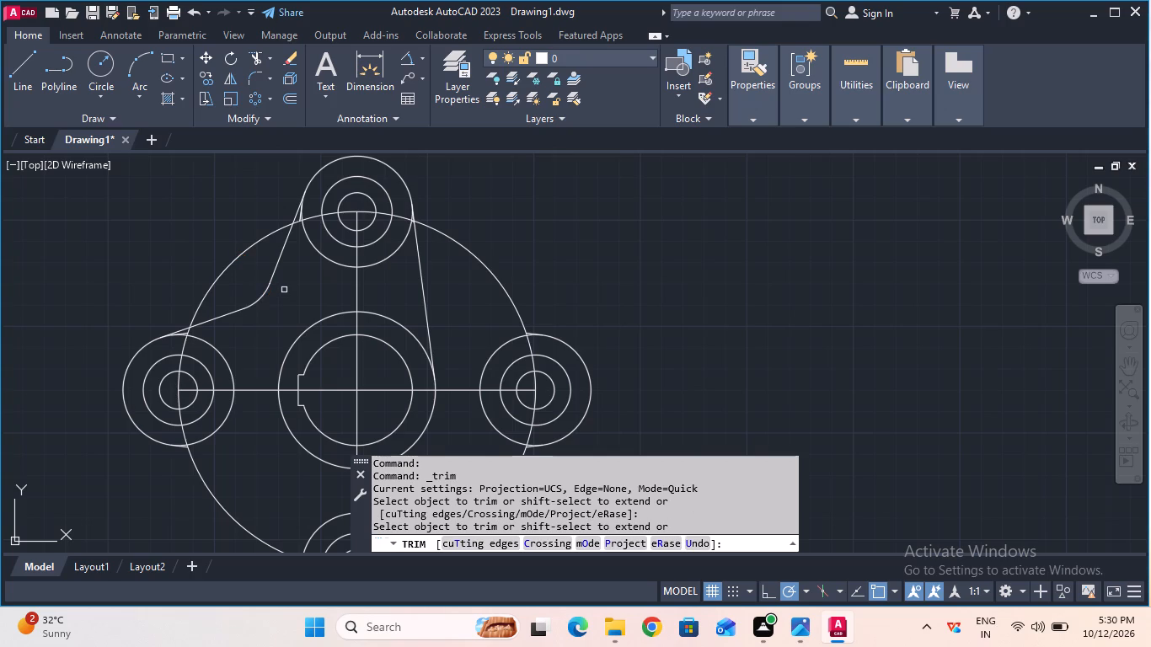
{"action": "key", "text": "Escape"}
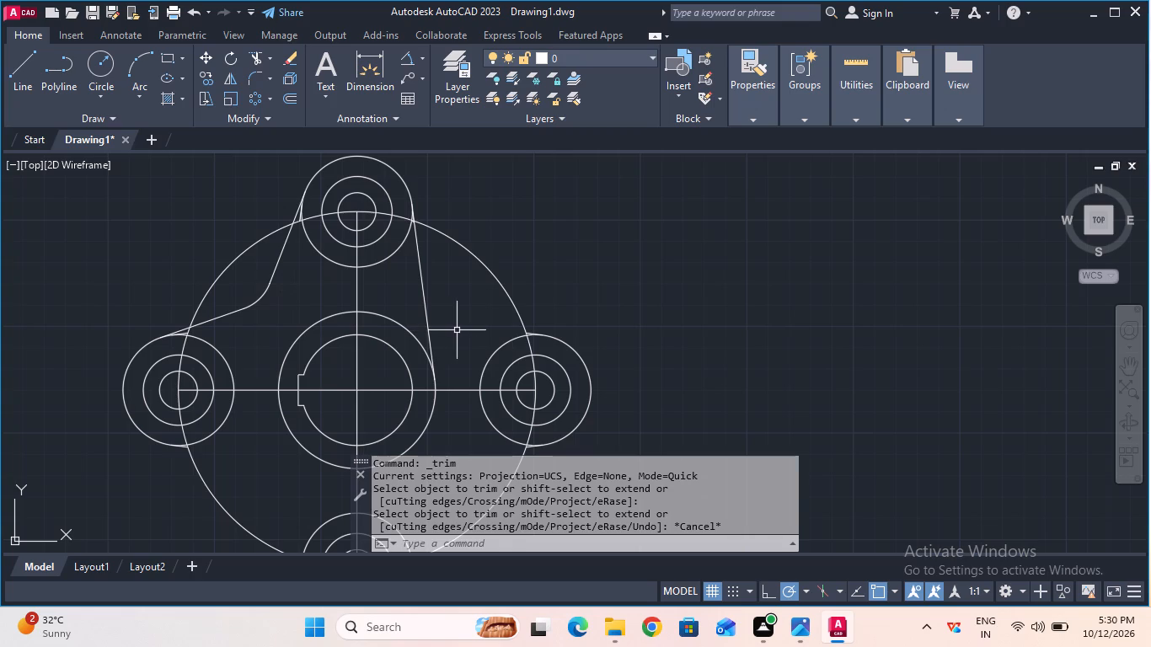
Draw a sloping line tangent to the upper side of the right lobe's outer circle, ending past the right top-lobe-to-hub tangent line.
{"action": "key", "text": "l"}
{"action": "key", "text": "Return"}
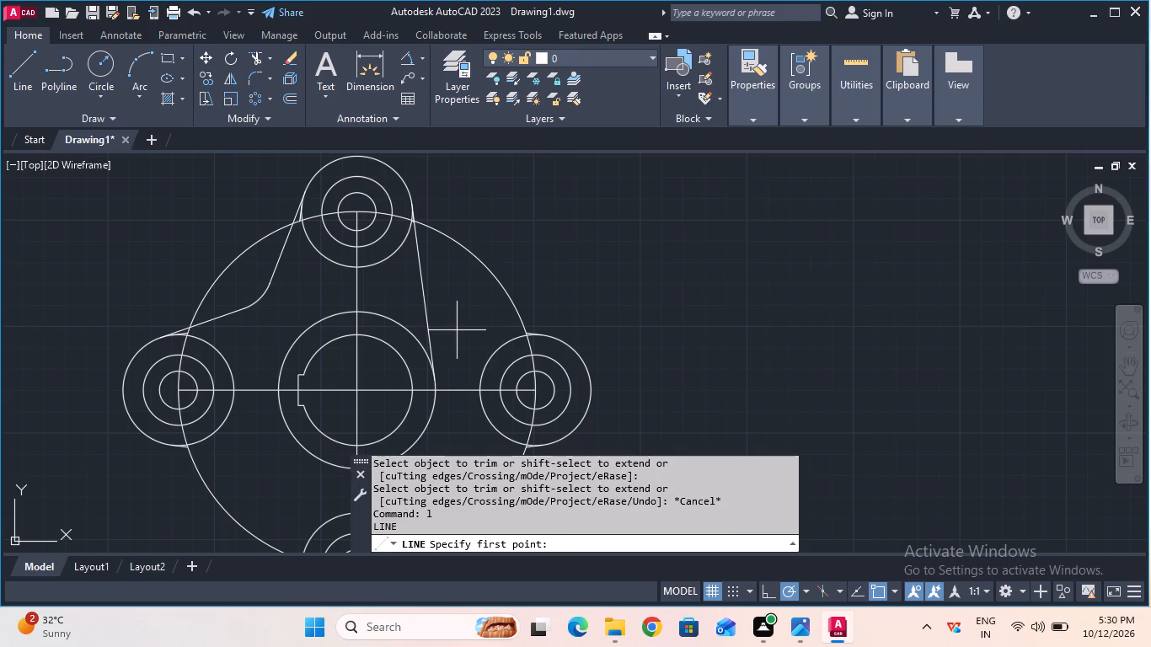
{"action": "type", "text": "tan"}
{"action": "key", "text": "Return"}
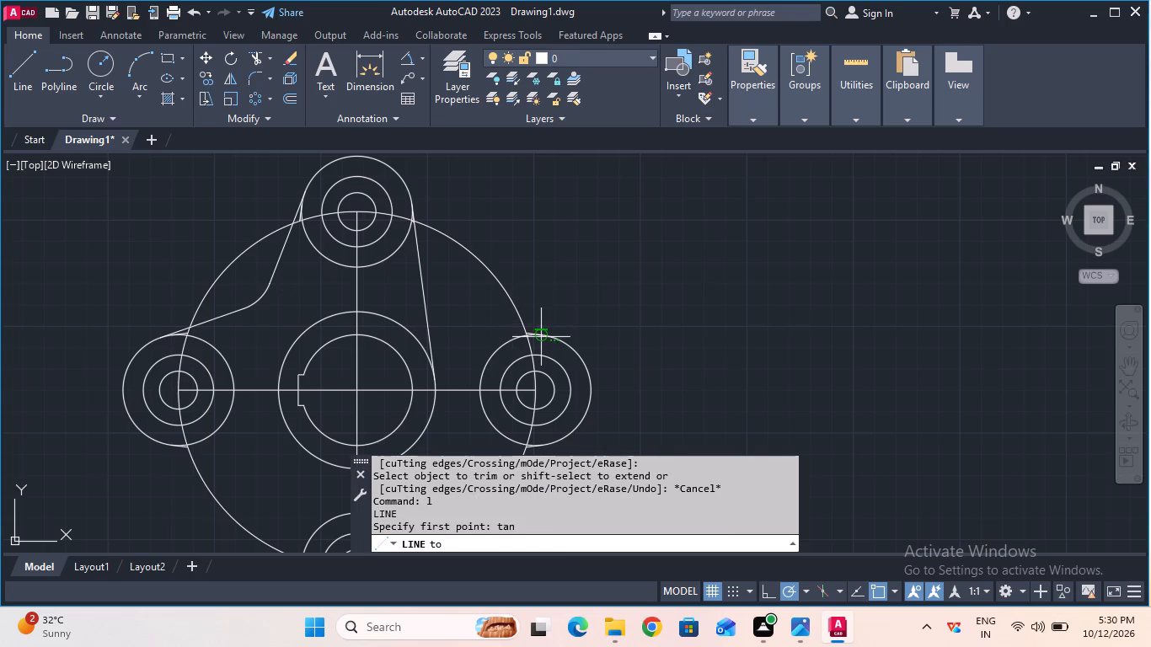
{"action": "left_click", "coordinate": [532, 337]}
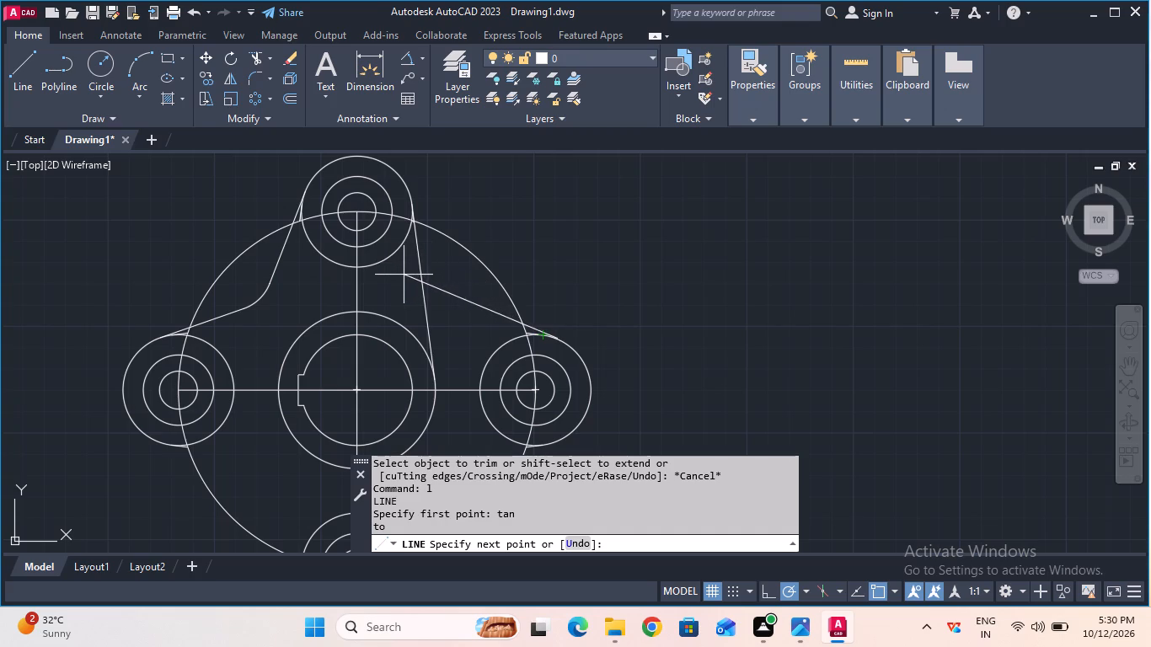
{"action": "left_click", "coordinate": [404, 275]}
{"action": "key", "text": "Escape"}
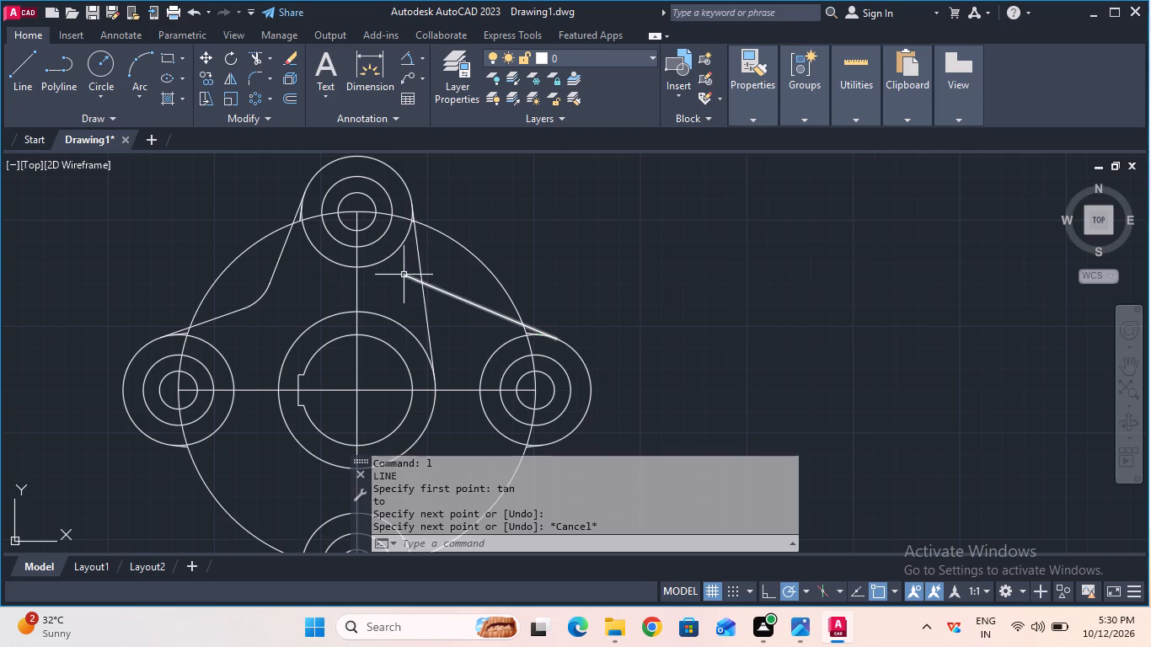
Check the angle between the right top-lobe-to-hub tangent line and the sloping line from the right lobe, using an angular dimension preview.
{"action": "left_click", "coordinate": [413, 61]}
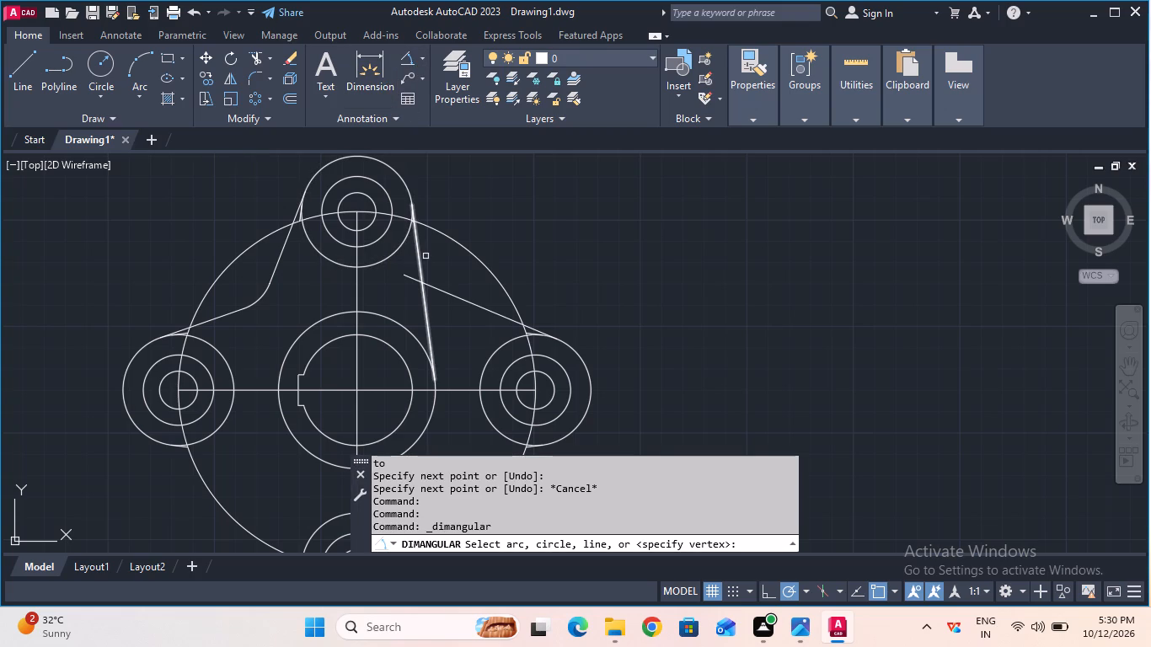
{"action": "left_click", "coordinate": [420, 262]}
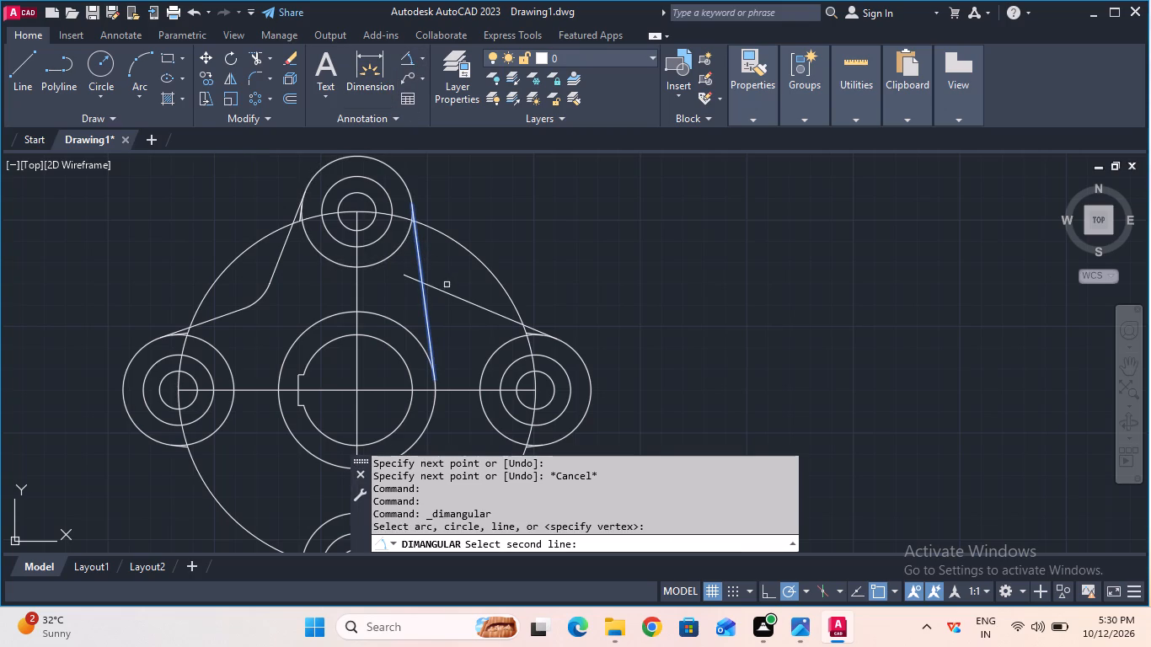
{"action": "left_click", "coordinate": [447, 292]}
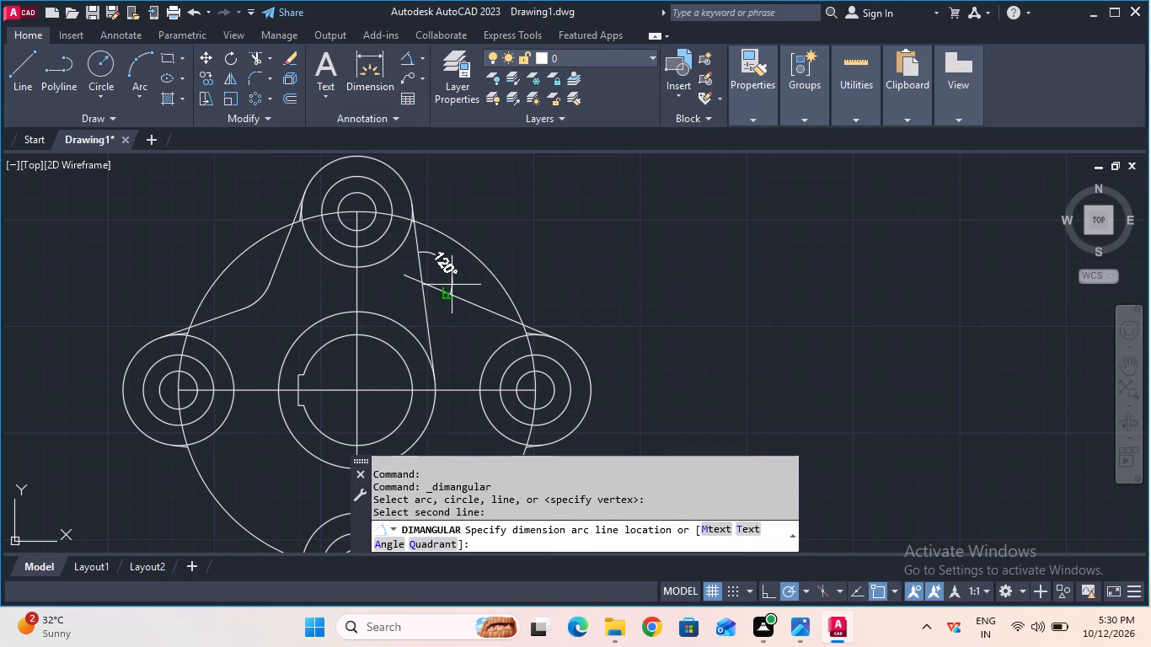
{"action": "key", "text": "Escape"}
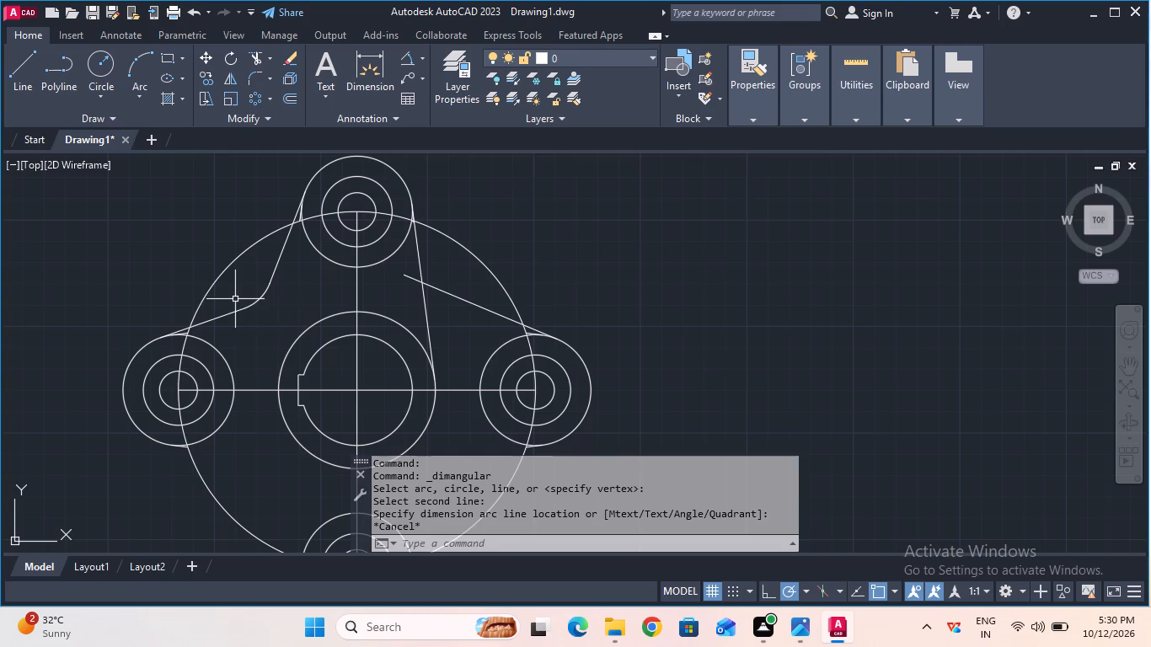
{"action": "key", "text": "Escape"}
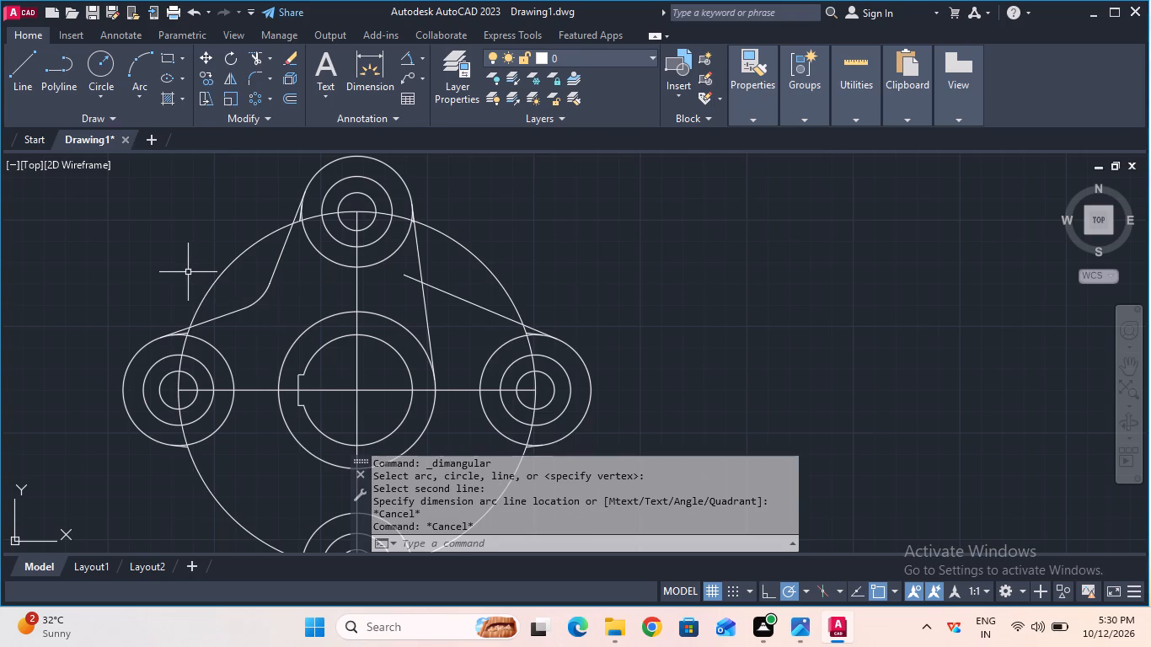
Erase the sloping line that runs tangent from the right lobe's outer circle.
{"action": "left_click", "coordinate": [480, 308]}
{"action": "key", "text": "Delete"}
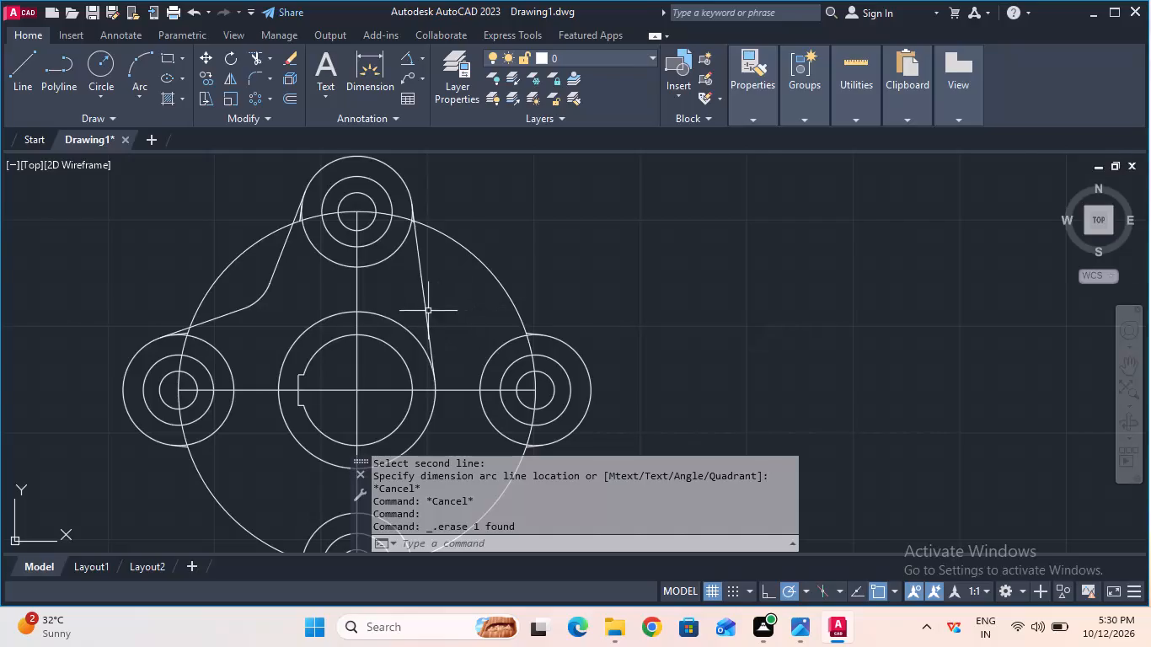
Draw a horizontal construction line from the lower end of the left fillet across to above the right lobe.
{"action": "left_click", "coordinate": [33, 95]}
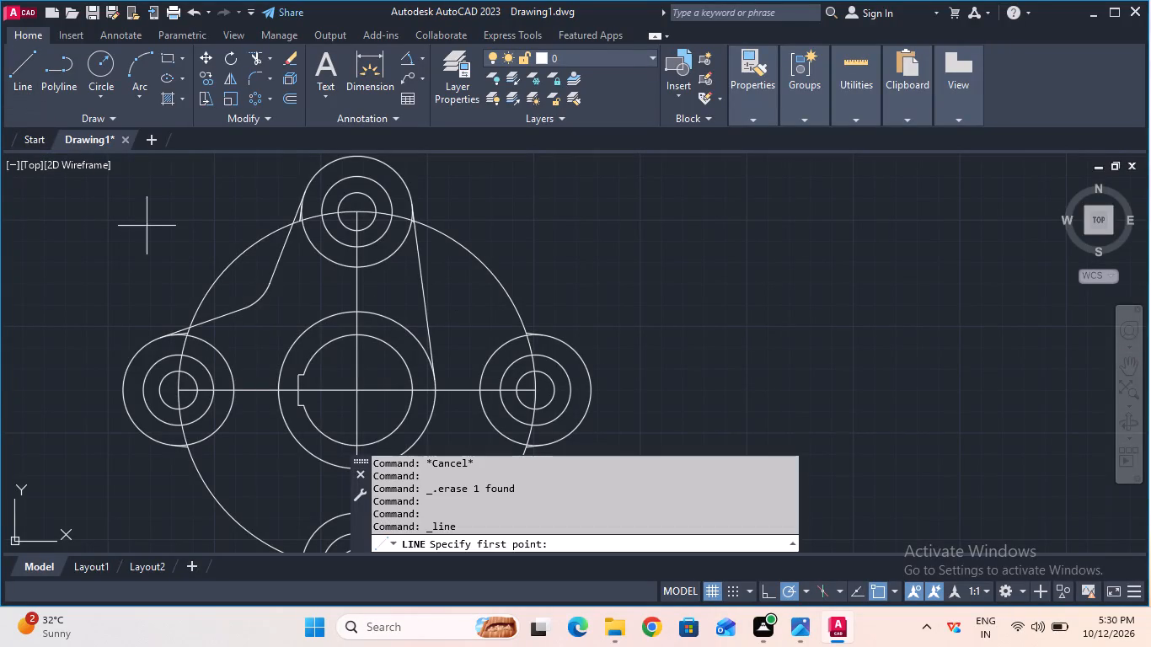
{"action": "left_click", "coordinate": [246, 309]}
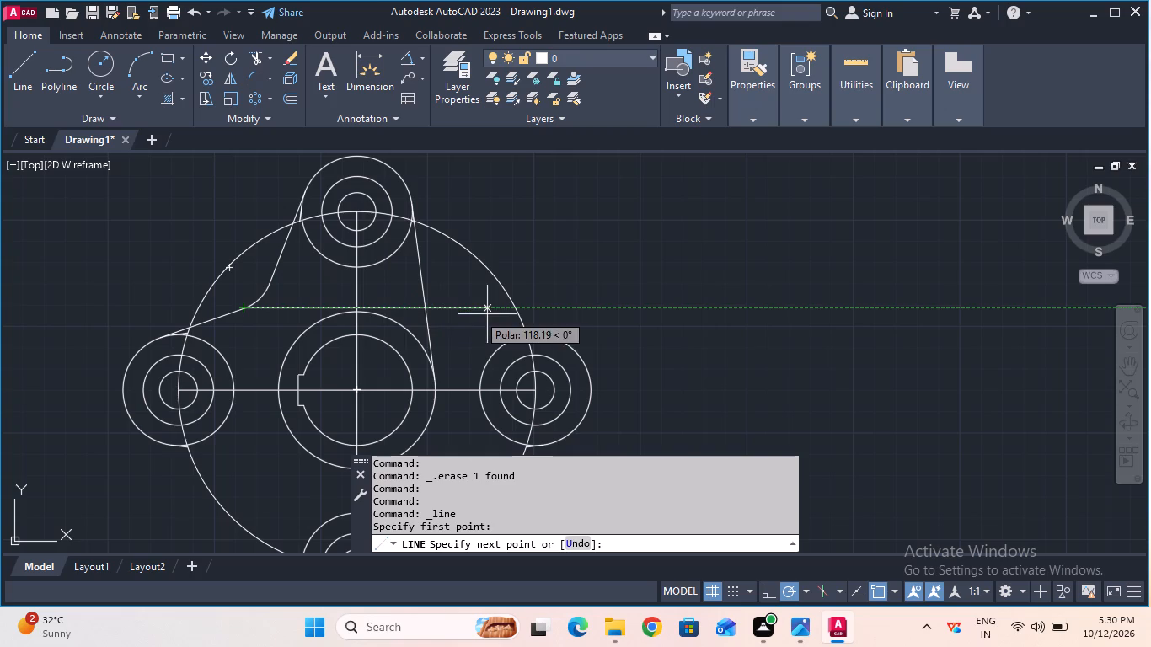
{"action": "left_click", "coordinate": [550, 310]}
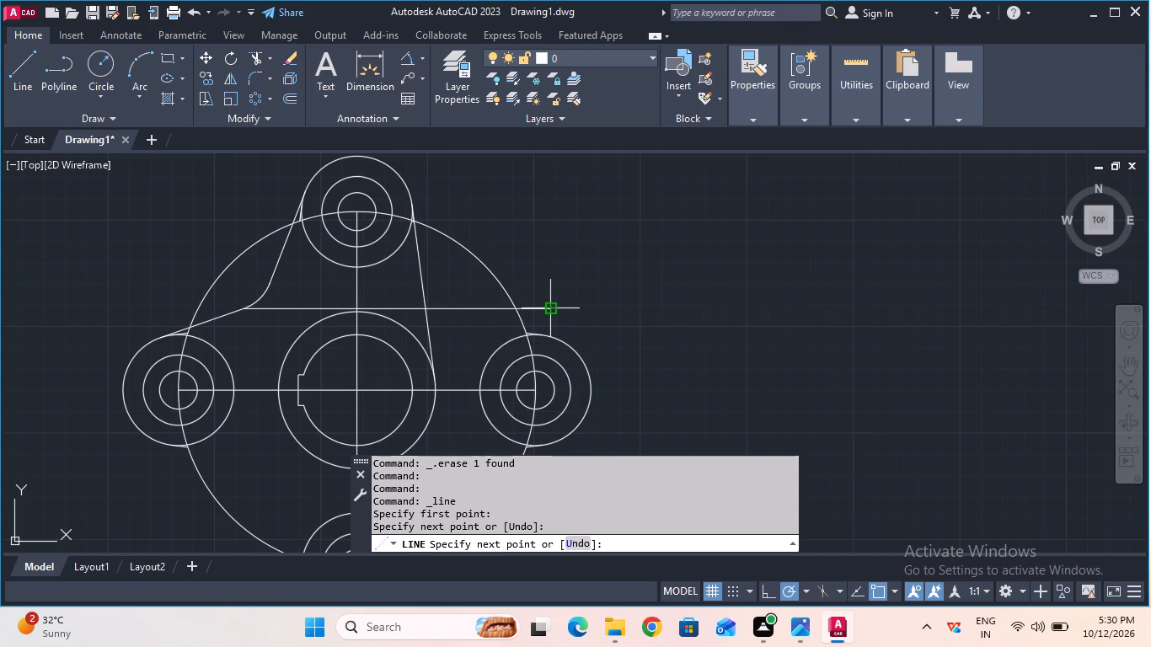
{"action": "key", "text": "Escape"}
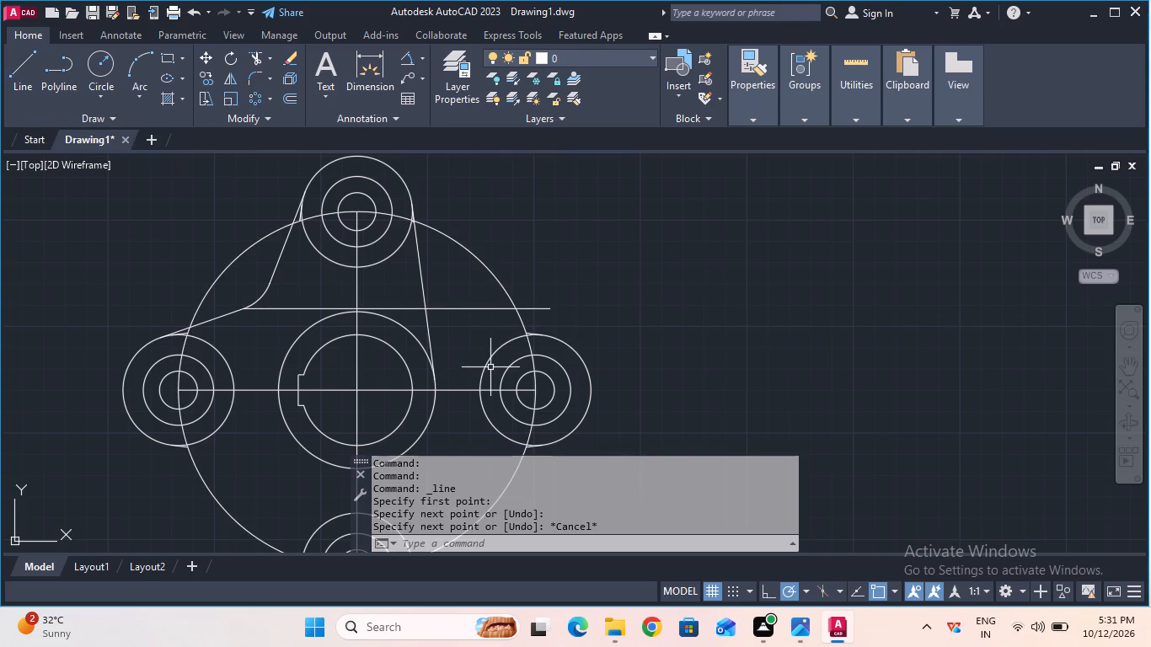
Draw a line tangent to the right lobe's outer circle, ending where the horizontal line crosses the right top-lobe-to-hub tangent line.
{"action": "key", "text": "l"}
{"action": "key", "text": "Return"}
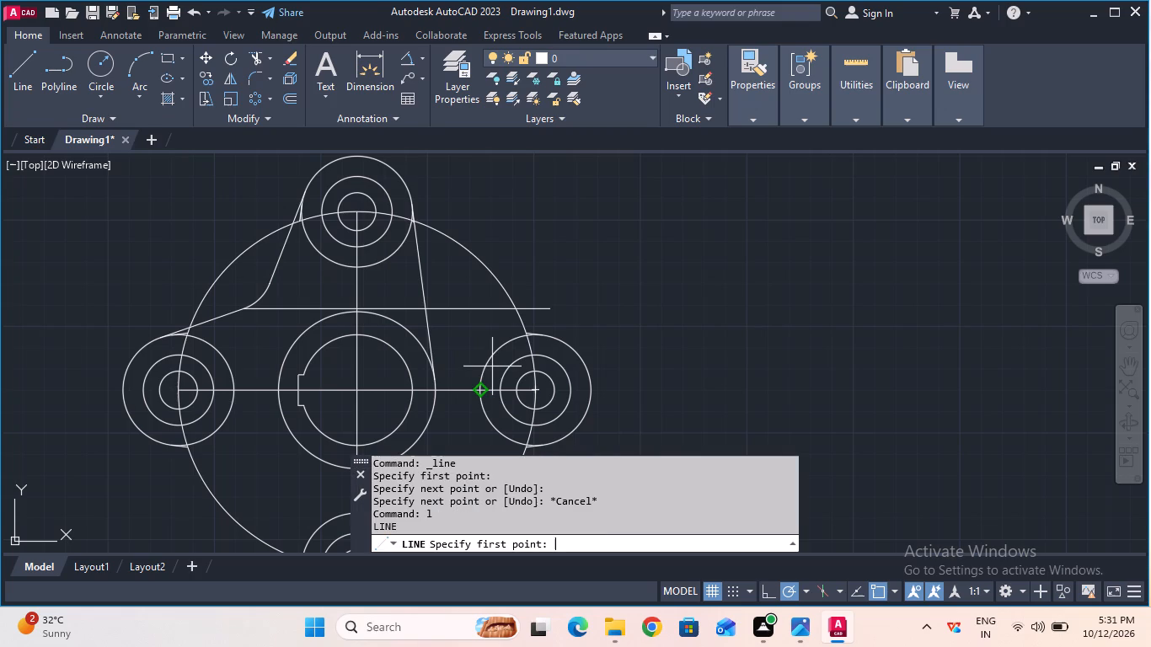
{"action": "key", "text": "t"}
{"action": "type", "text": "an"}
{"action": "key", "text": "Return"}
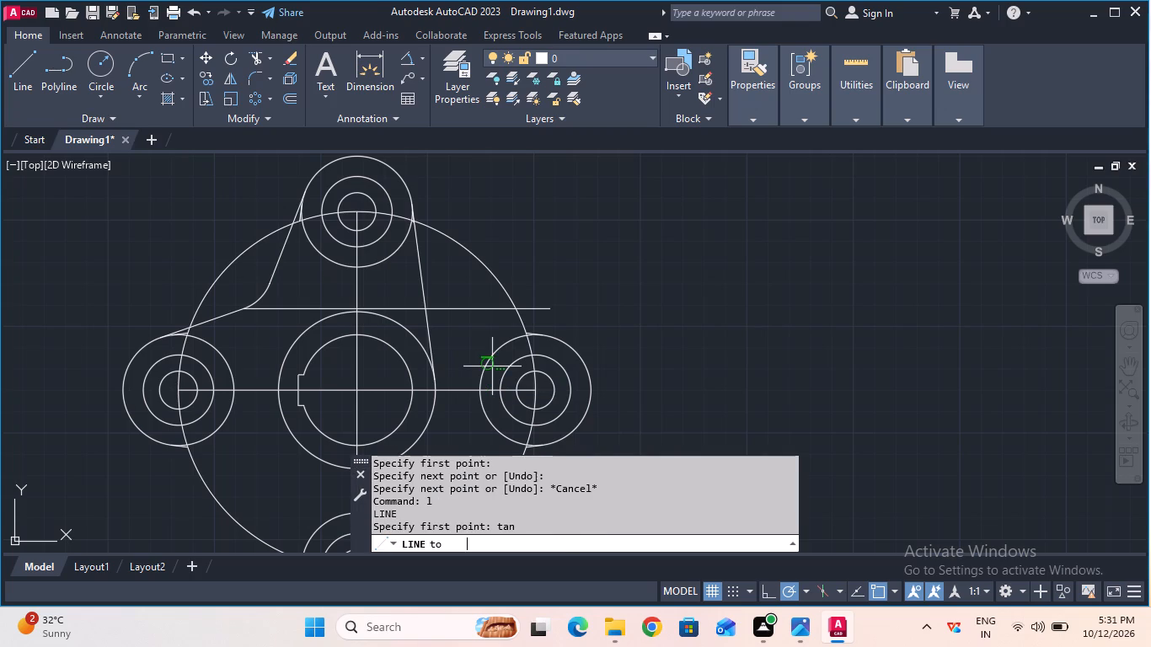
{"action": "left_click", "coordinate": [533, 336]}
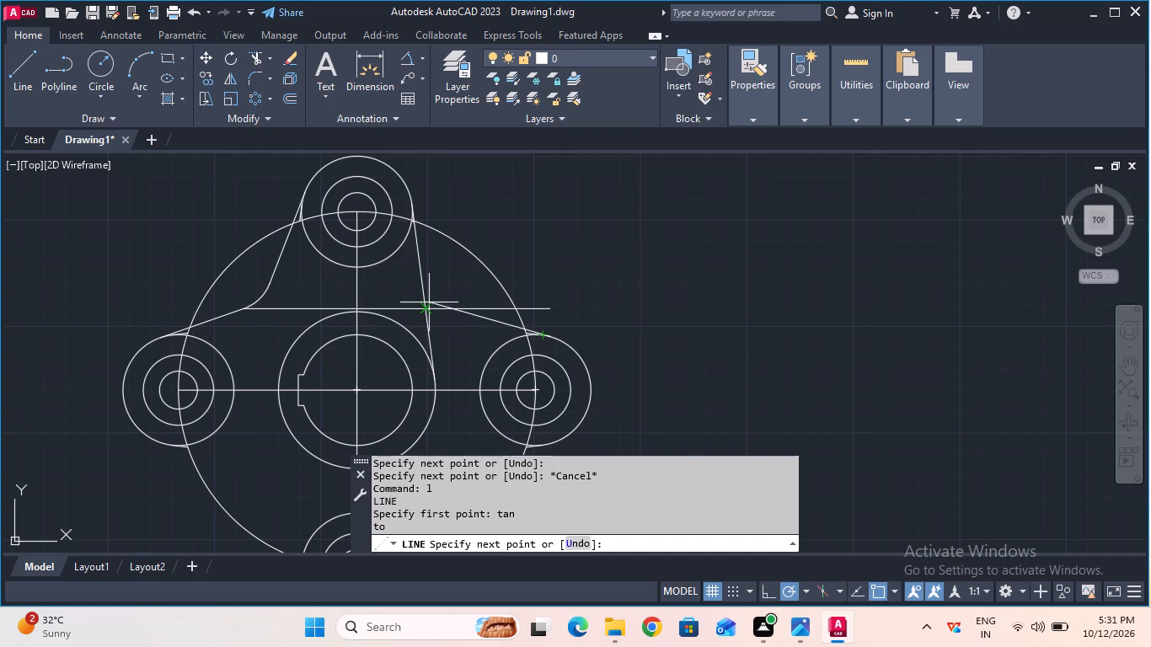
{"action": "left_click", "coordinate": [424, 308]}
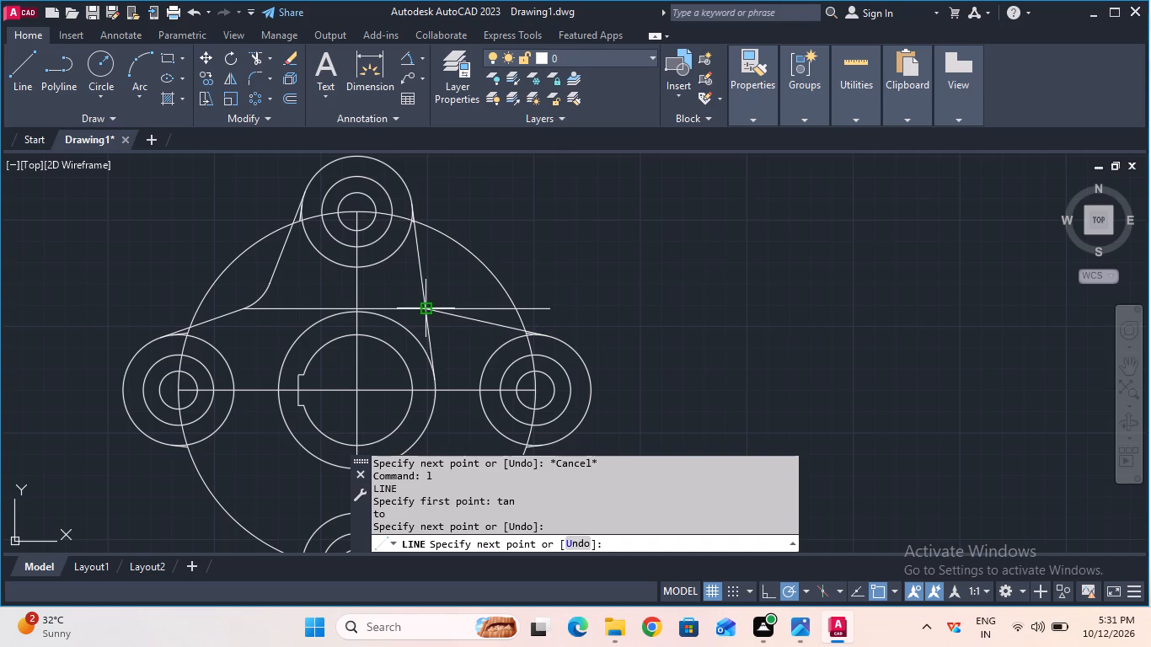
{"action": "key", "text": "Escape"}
Check the angle between the right top-lobe-to-hub tangent line and the new right-lobe tangent line, using an angular dimension preview.
{"action": "scroll", "coordinate": [425, 308], "scroll_direction": "up", "scroll_amount": 2}
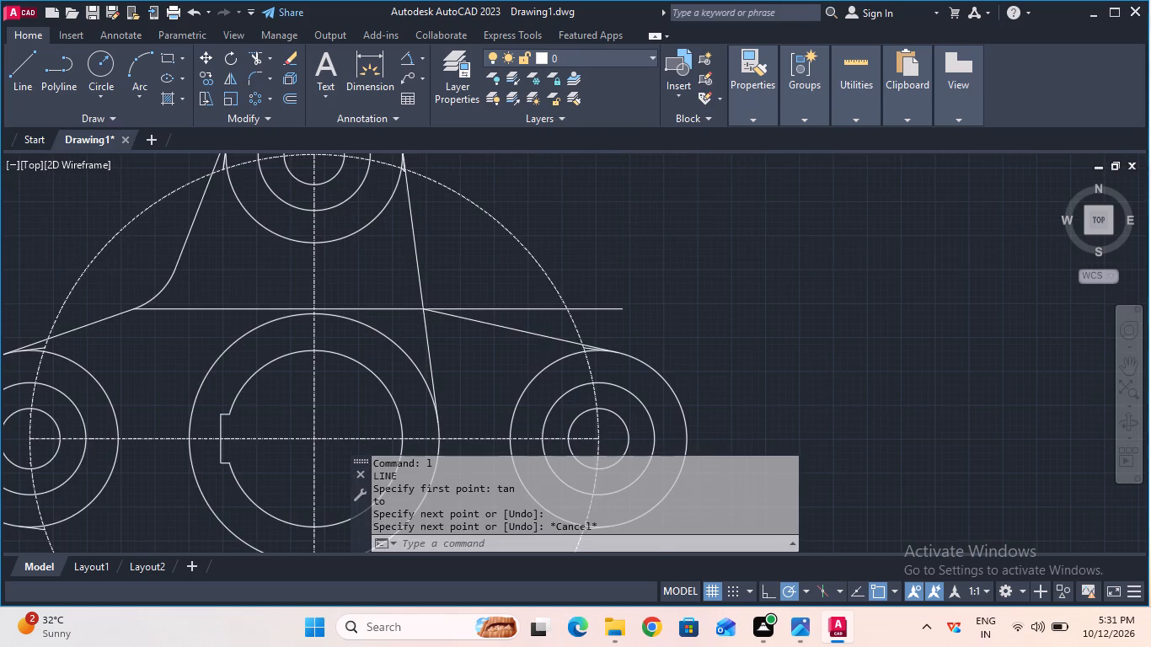
{"action": "scroll", "coordinate": [426, 308], "scroll_direction": "down", "scroll_amount": 1}
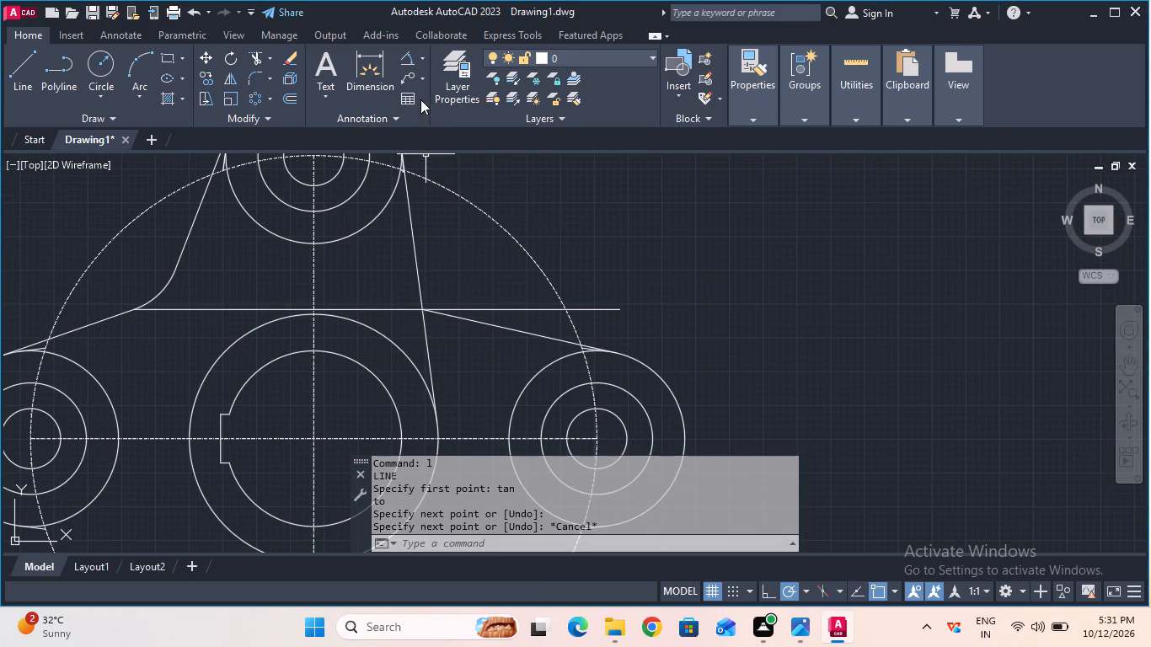
{"action": "left_click", "coordinate": [403, 60]}
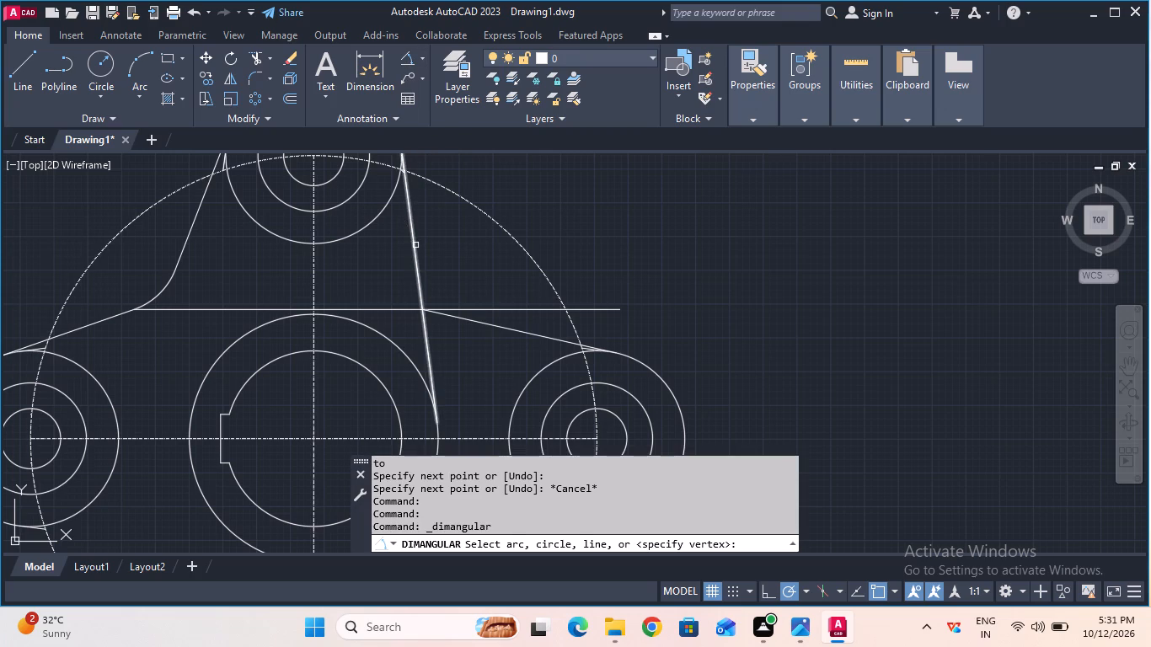
{"action": "left_click", "coordinate": [415, 245]}
{"action": "left_click", "coordinate": [487, 323]}
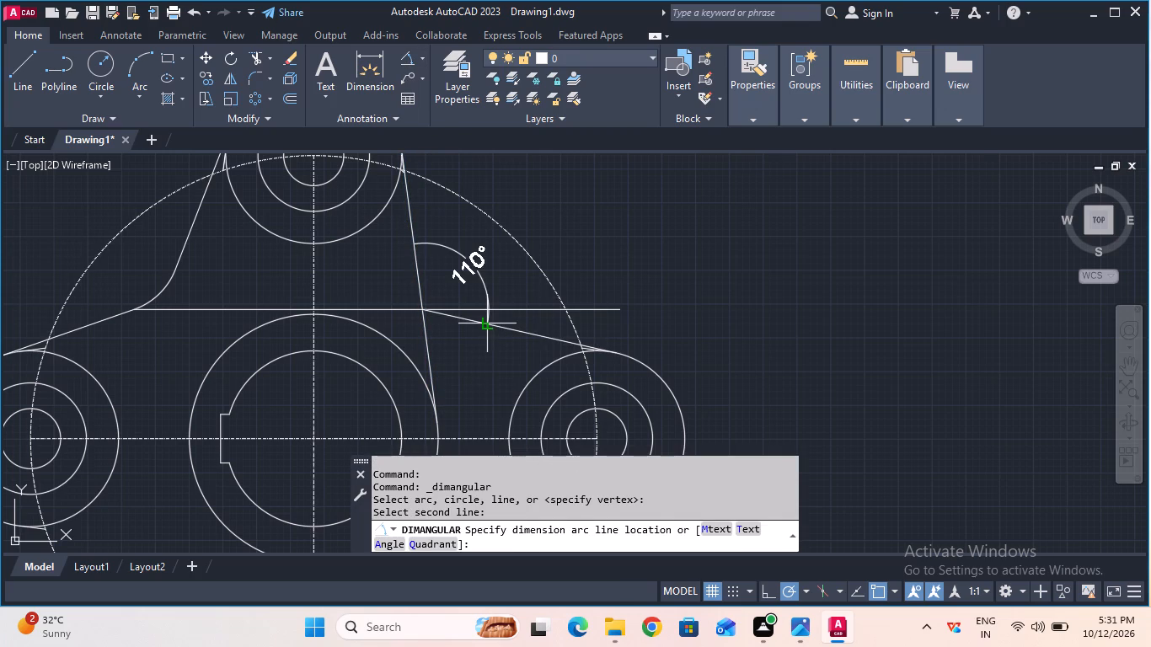
{"action": "key", "text": "Escape"}
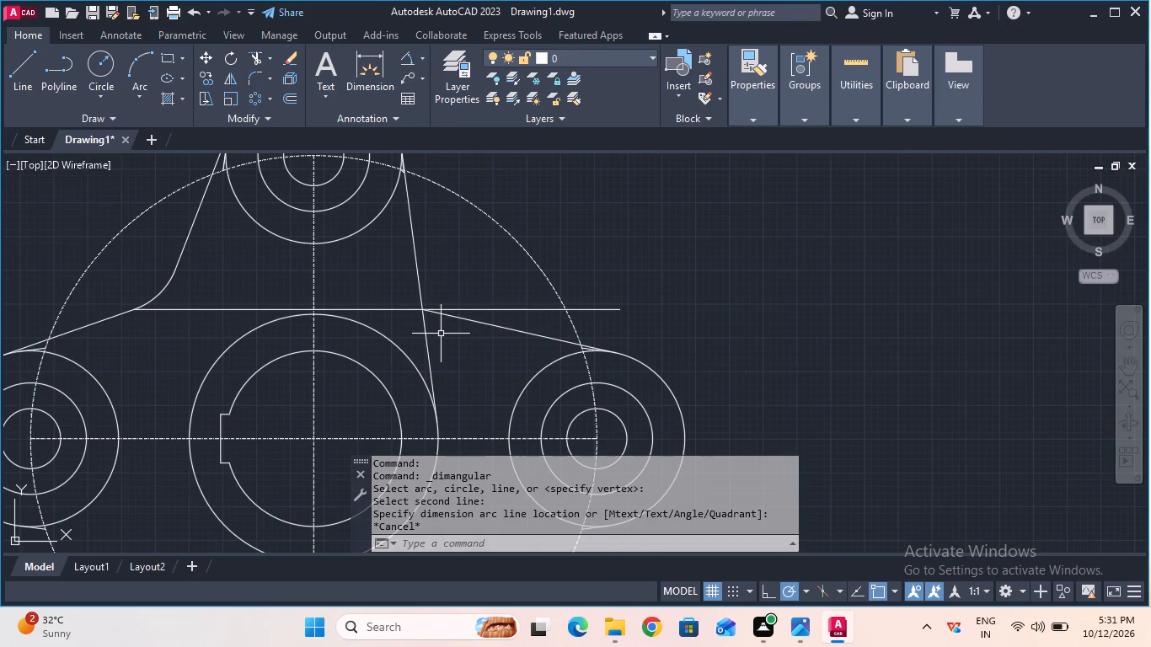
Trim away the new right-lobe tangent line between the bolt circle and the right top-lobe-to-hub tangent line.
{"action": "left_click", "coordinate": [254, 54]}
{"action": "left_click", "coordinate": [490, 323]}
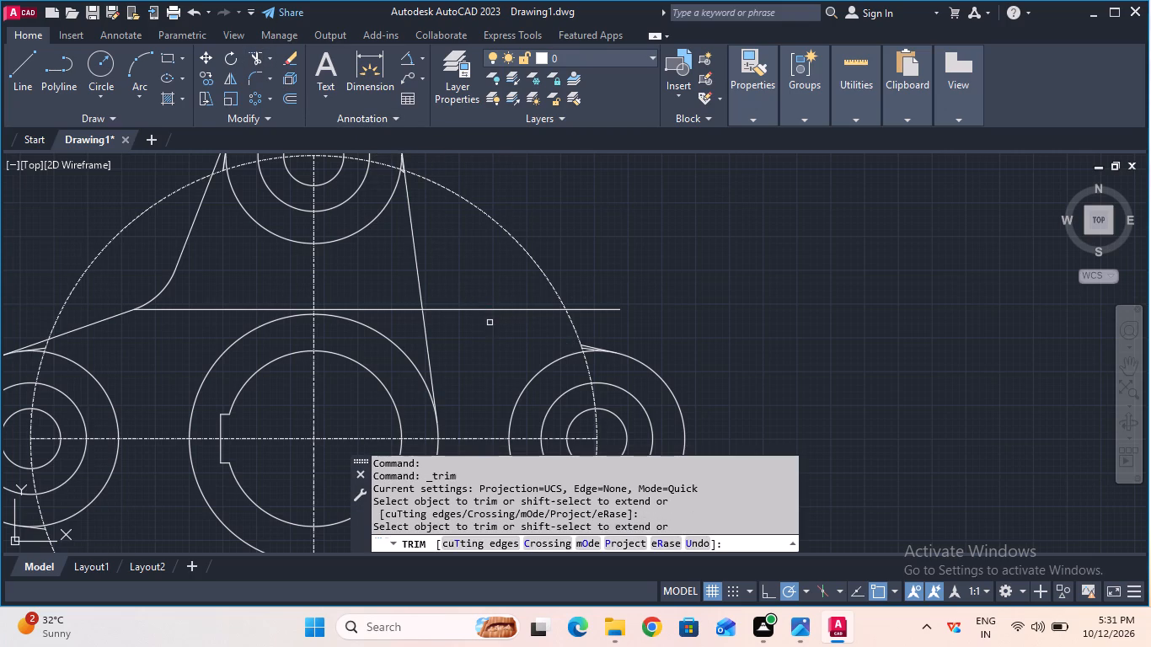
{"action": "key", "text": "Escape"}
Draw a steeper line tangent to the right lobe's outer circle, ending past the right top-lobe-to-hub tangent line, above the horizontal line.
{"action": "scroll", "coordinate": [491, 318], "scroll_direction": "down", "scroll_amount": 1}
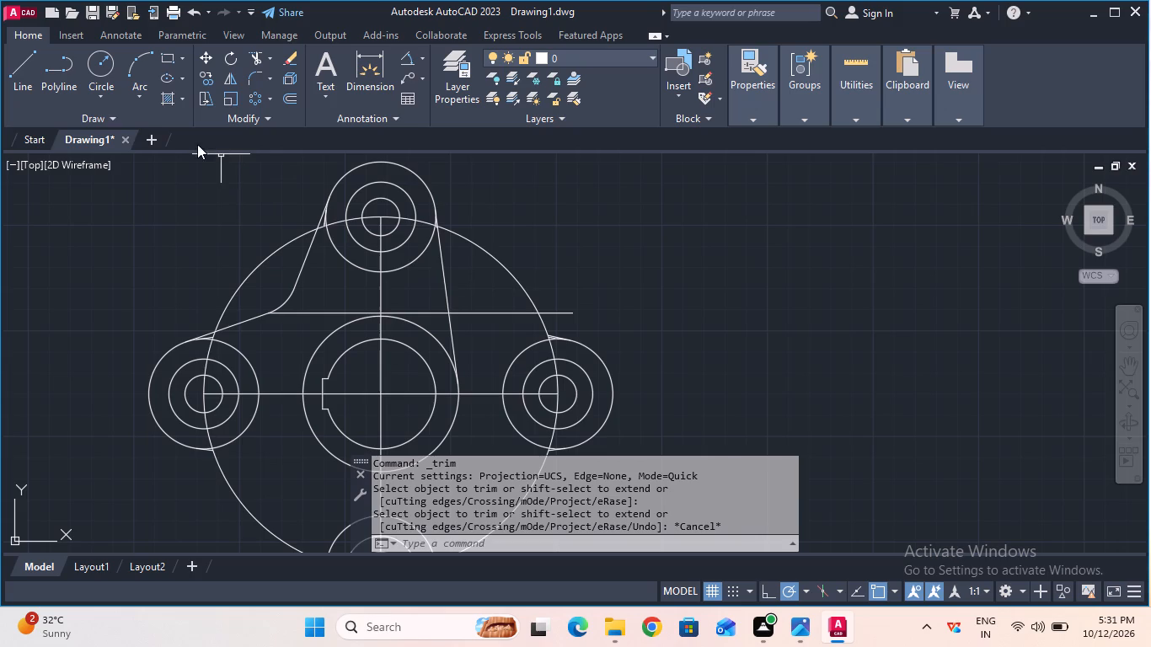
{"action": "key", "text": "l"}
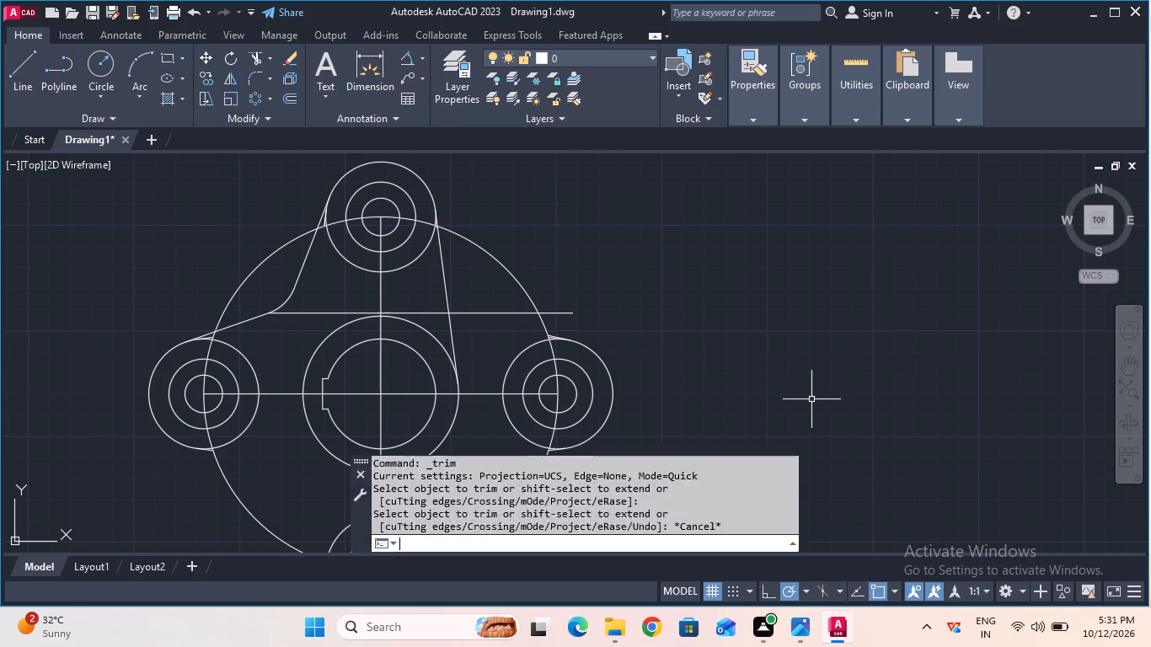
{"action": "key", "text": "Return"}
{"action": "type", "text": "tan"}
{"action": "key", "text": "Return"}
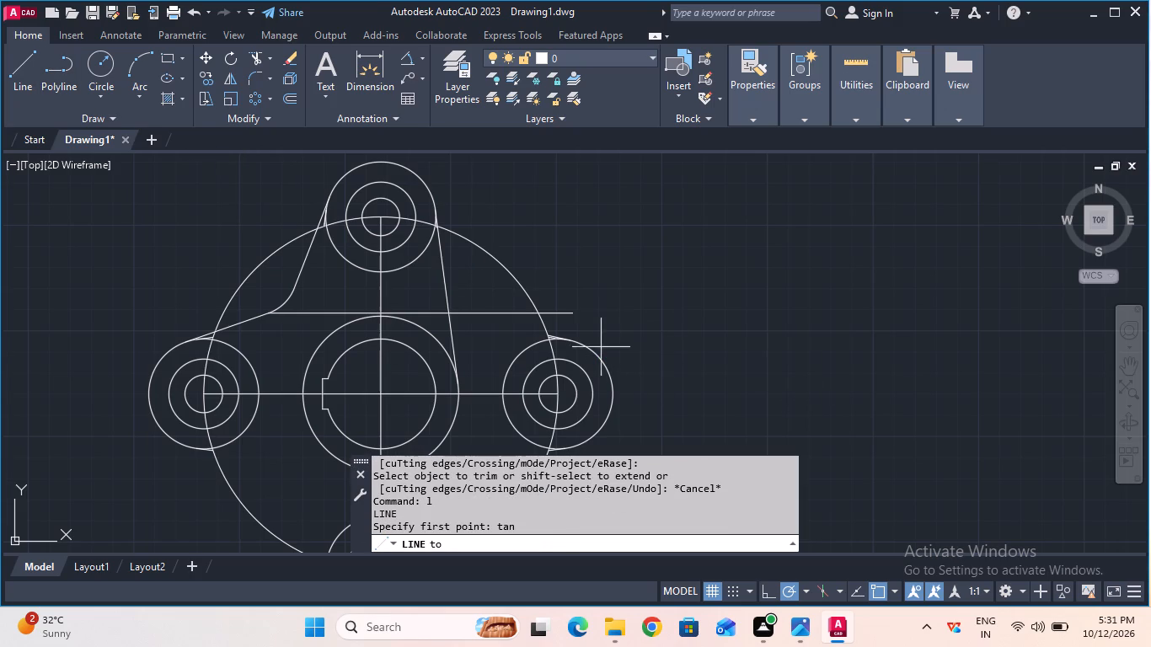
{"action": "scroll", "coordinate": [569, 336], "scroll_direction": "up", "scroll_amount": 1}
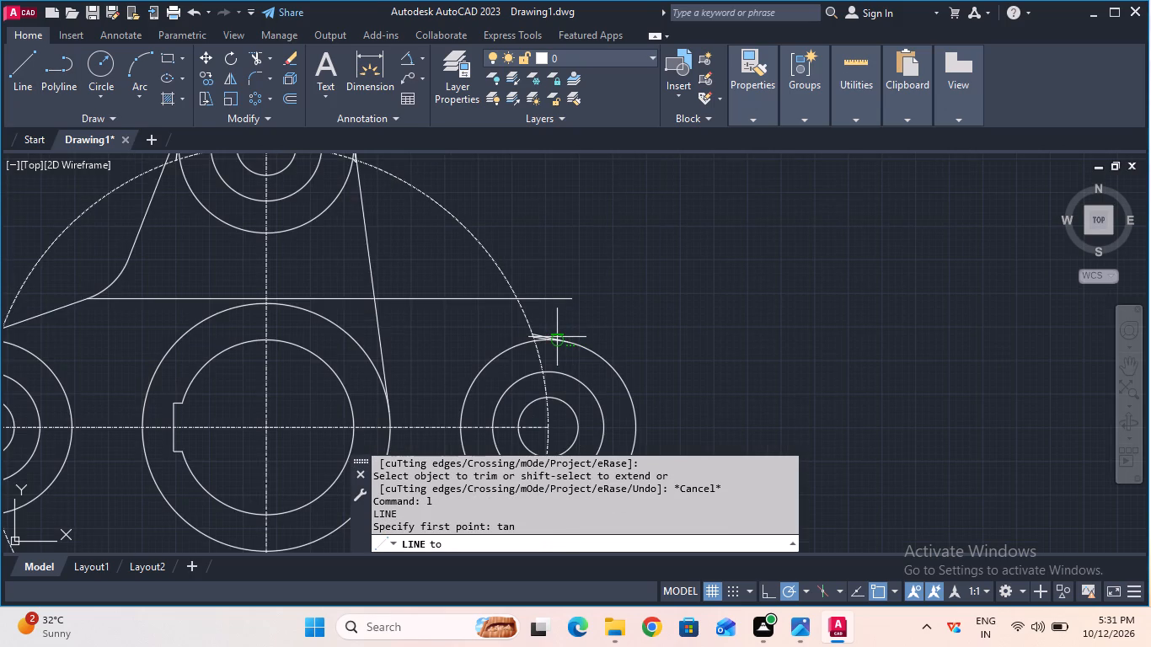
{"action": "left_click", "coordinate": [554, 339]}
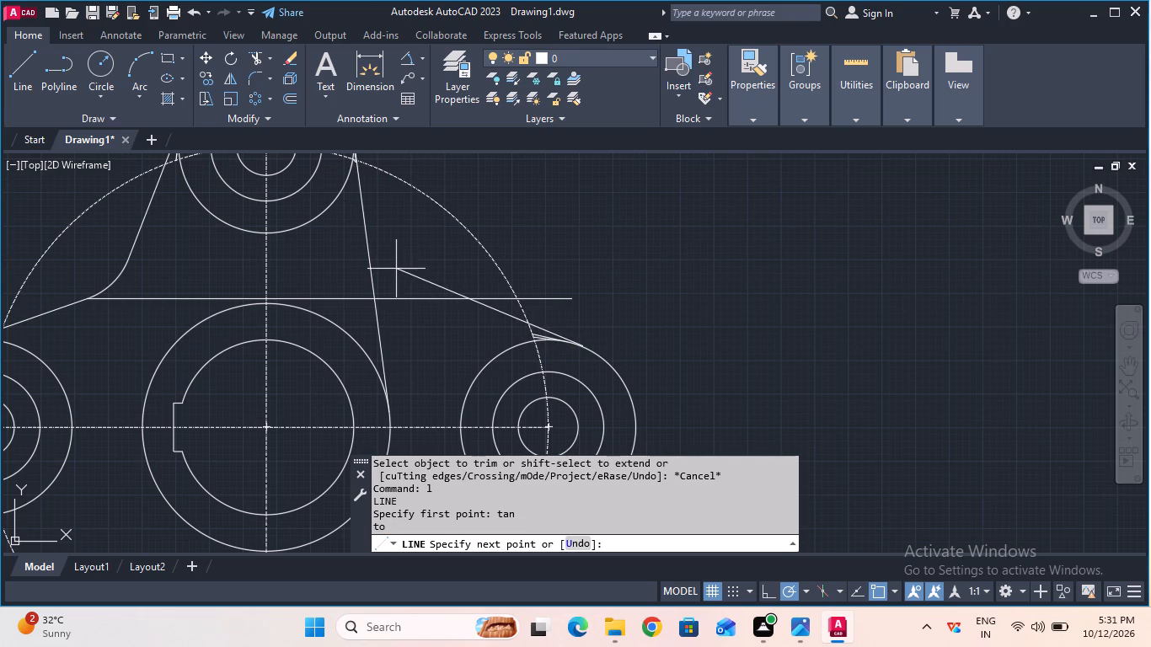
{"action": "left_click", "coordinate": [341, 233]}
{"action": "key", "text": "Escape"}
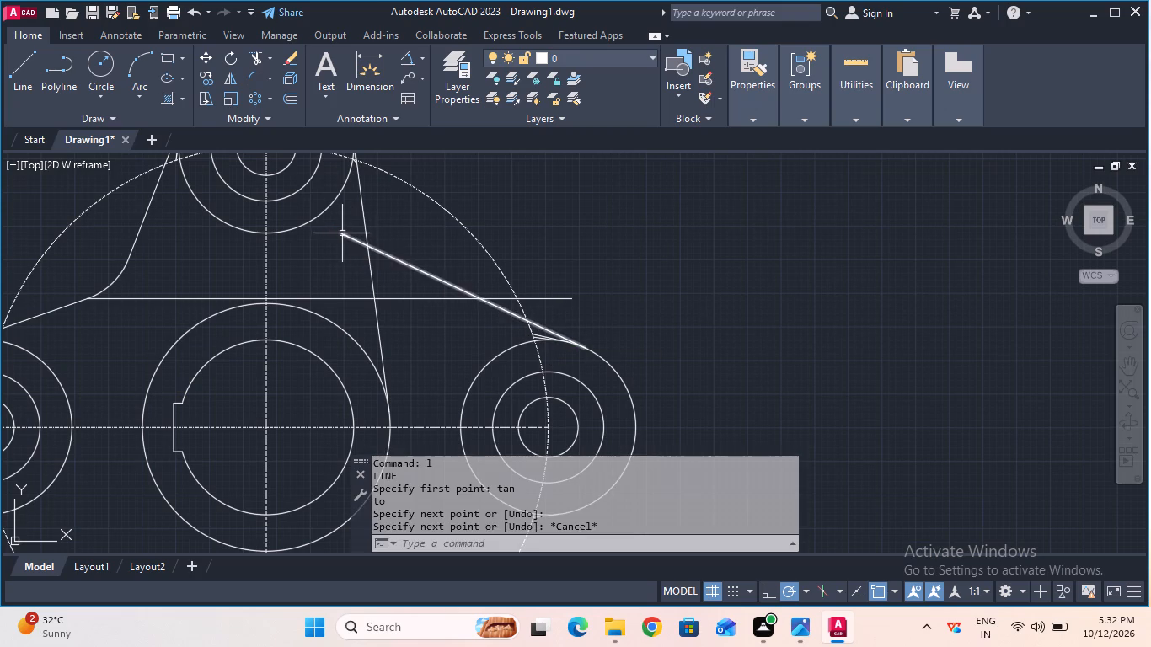
Check the angle between the right top-lobe-to-hub tangent line and the steeper right-lobe tangent line, using an angular dimension preview.
{"action": "left_click", "coordinate": [410, 61]}
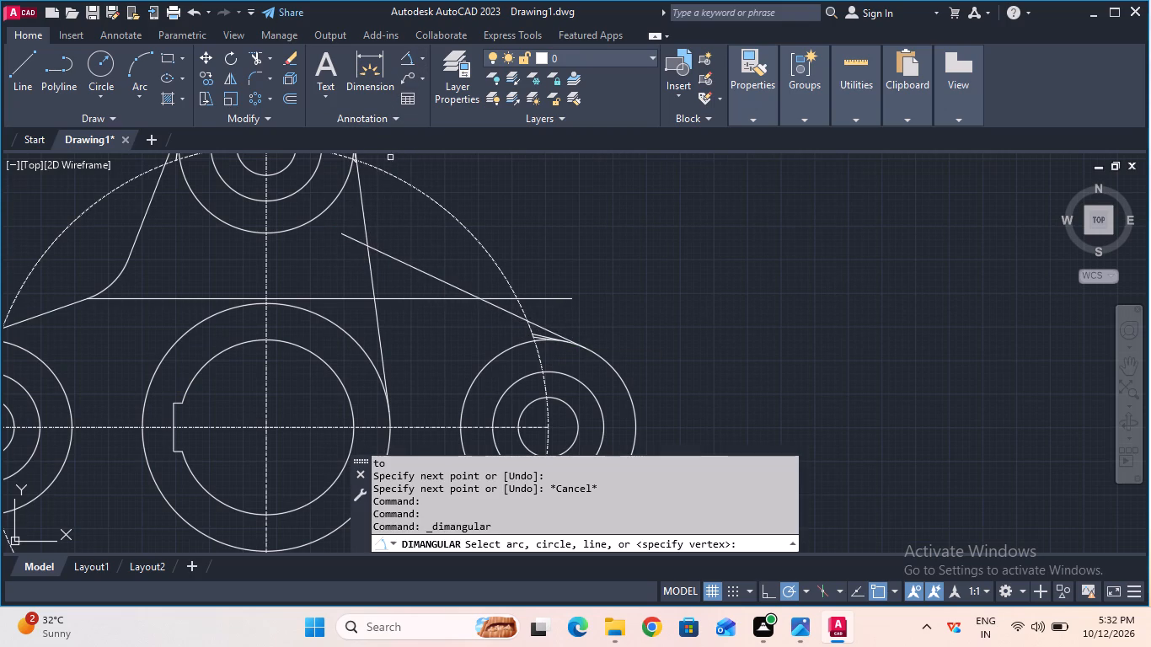
{"action": "left_click", "coordinate": [365, 212]}
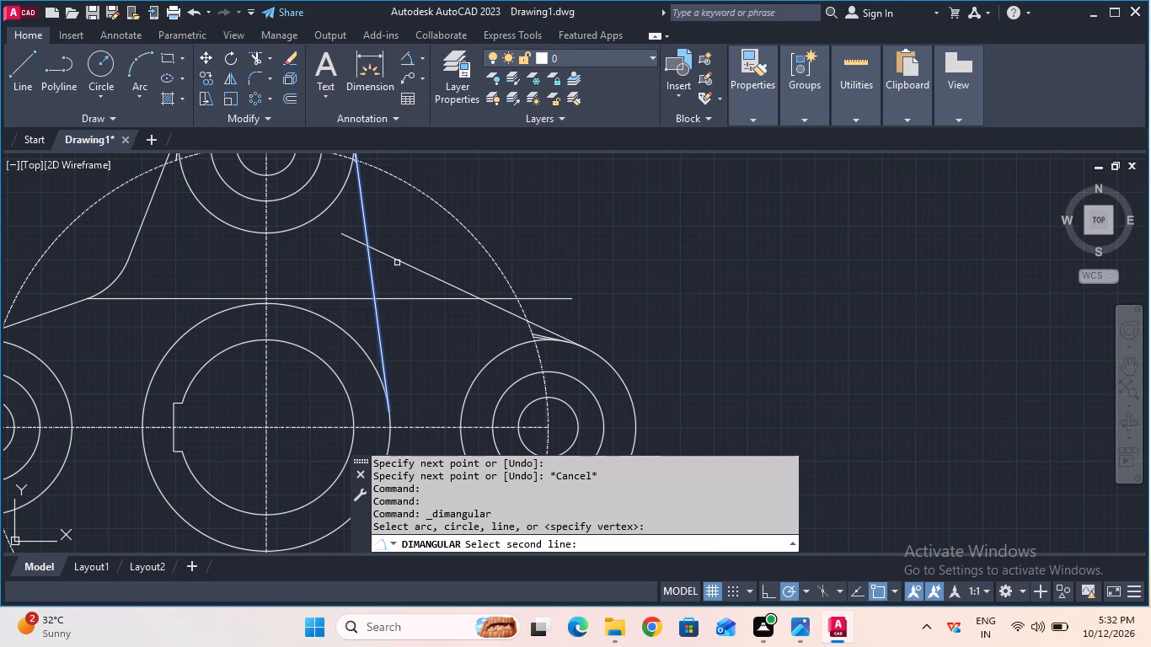
{"action": "left_click", "coordinate": [403, 260]}
{"action": "key", "text": "Escape"}
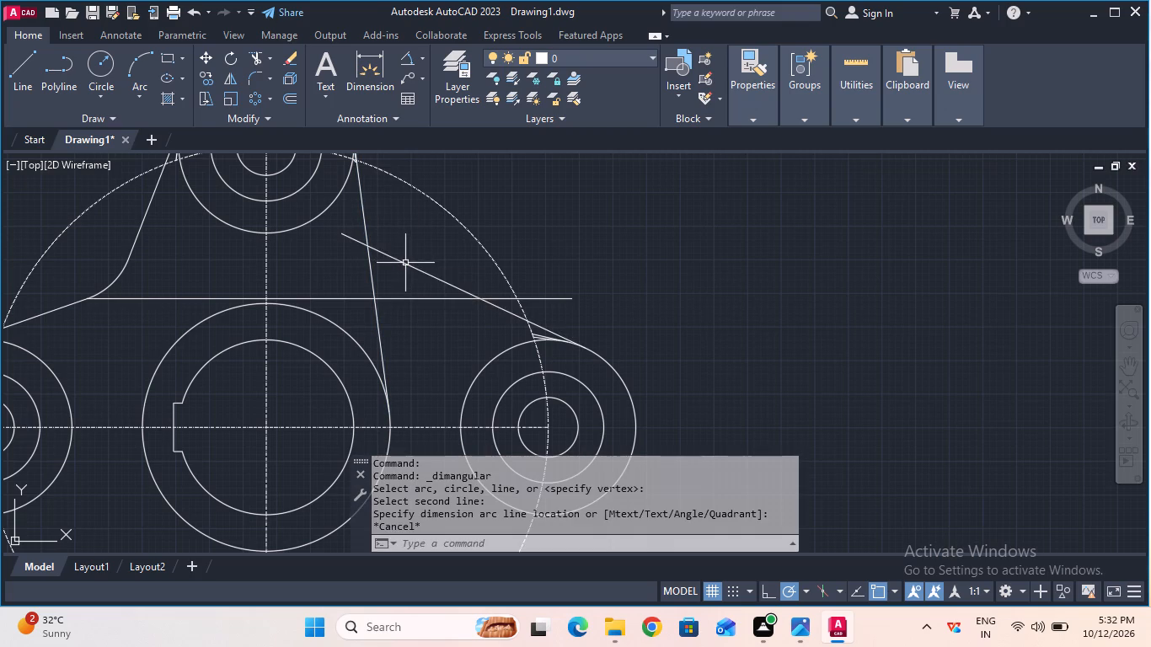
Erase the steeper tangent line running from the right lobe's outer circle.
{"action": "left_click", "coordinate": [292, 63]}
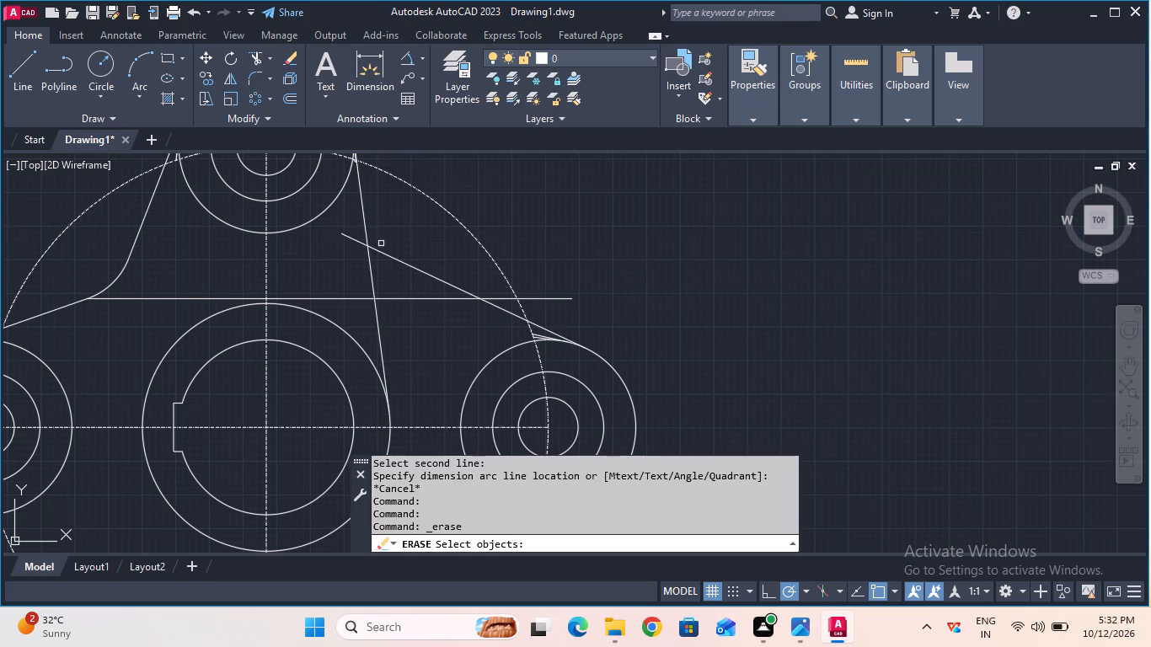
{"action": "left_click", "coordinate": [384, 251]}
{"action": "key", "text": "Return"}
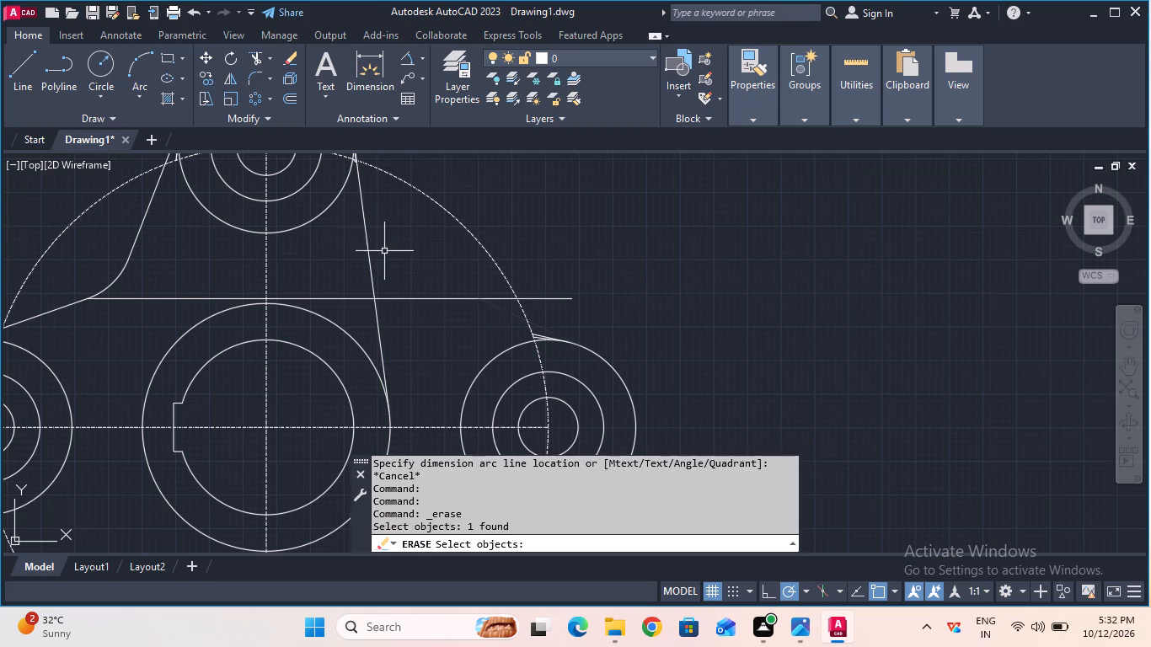
Trim away the two short leftover line stubs at the top of the right lobe's outer circle.
{"action": "scroll", "coordinate": [522, 312], "scroll_direction": "up", "scroll_amount": 2}
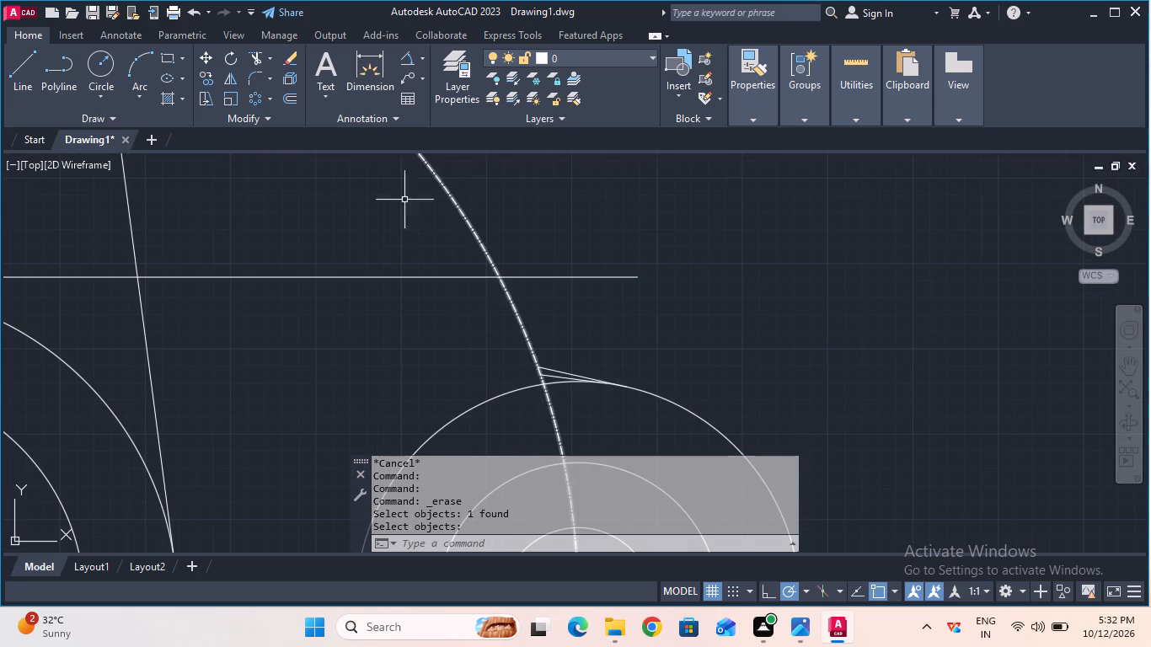
{"action": "left_click", "coordinate": [262, 59]}
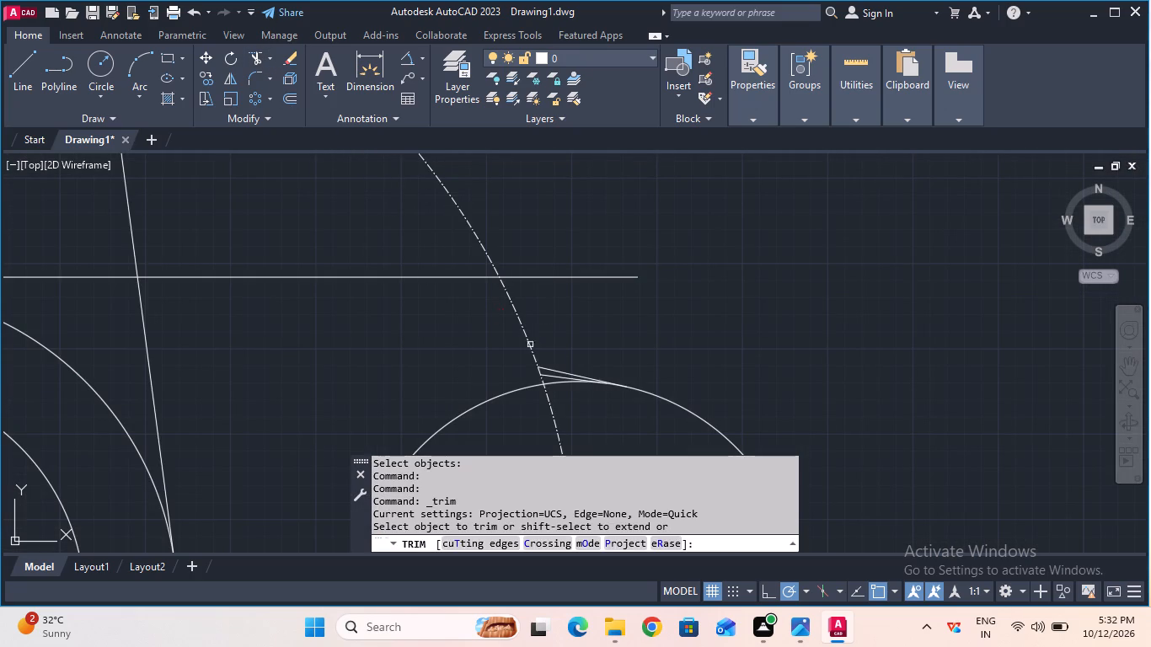
{"action": "left_click", "coordinate": [562, 370]}
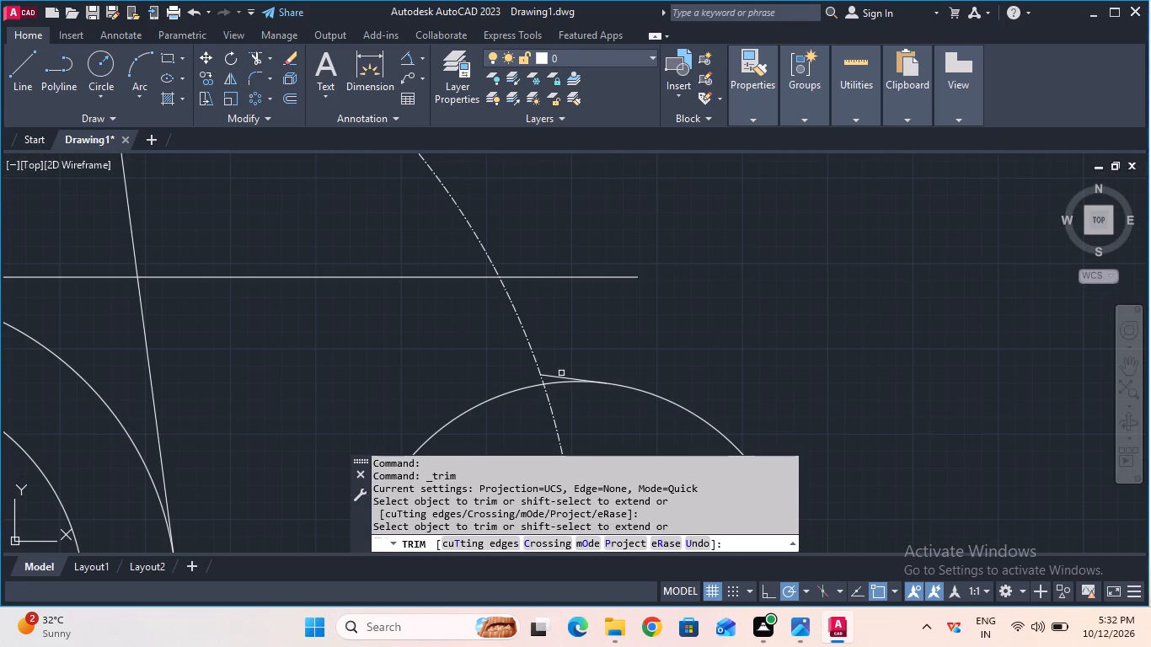
{"action": "left_click", "coordinate": [560, 376]}
{"action": "scroll", "coordinate": [559, 361], "scroll_direction": "down", "scroll_amount": 2}
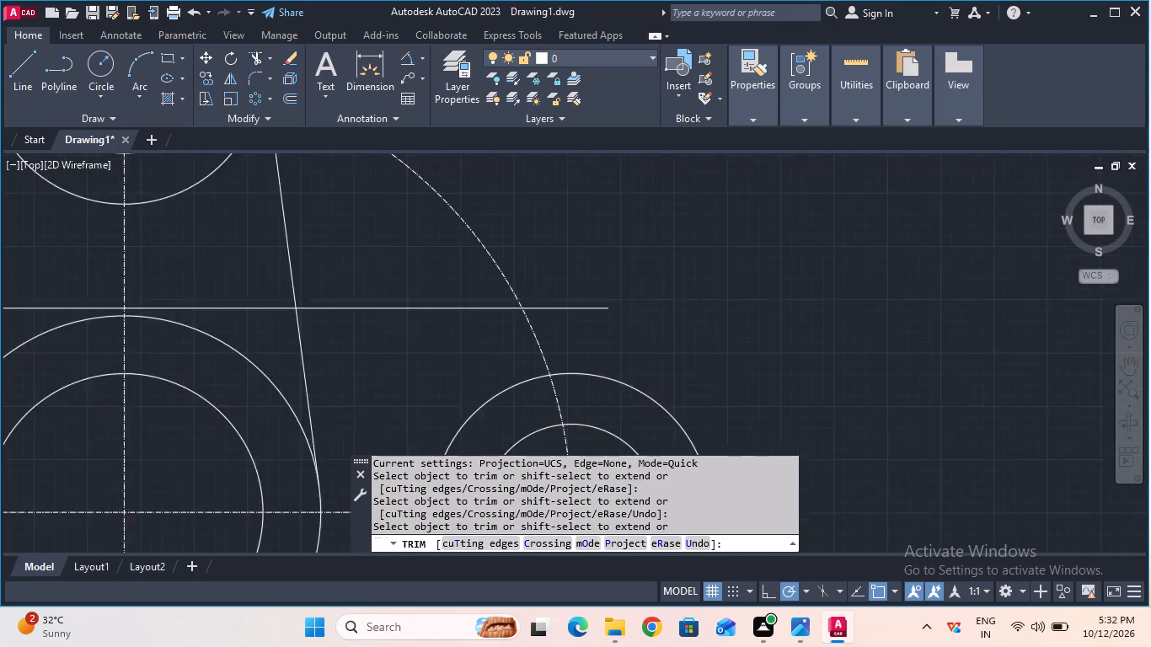
Erase the horizontal line running above the hub from the lower end of the left fillet arc.
{"action": "key", "text": "Escape"}
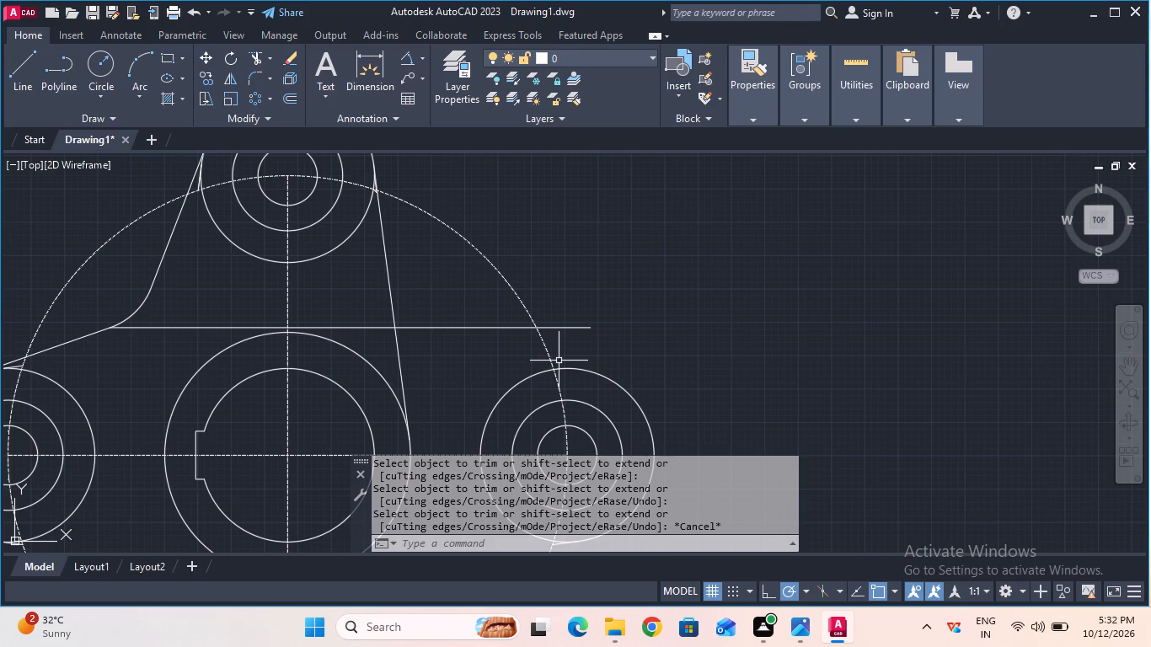
{"action": "scroll", "coordinate": [558, 334], "scroll_direction": "down", "scroll_amount": 1}
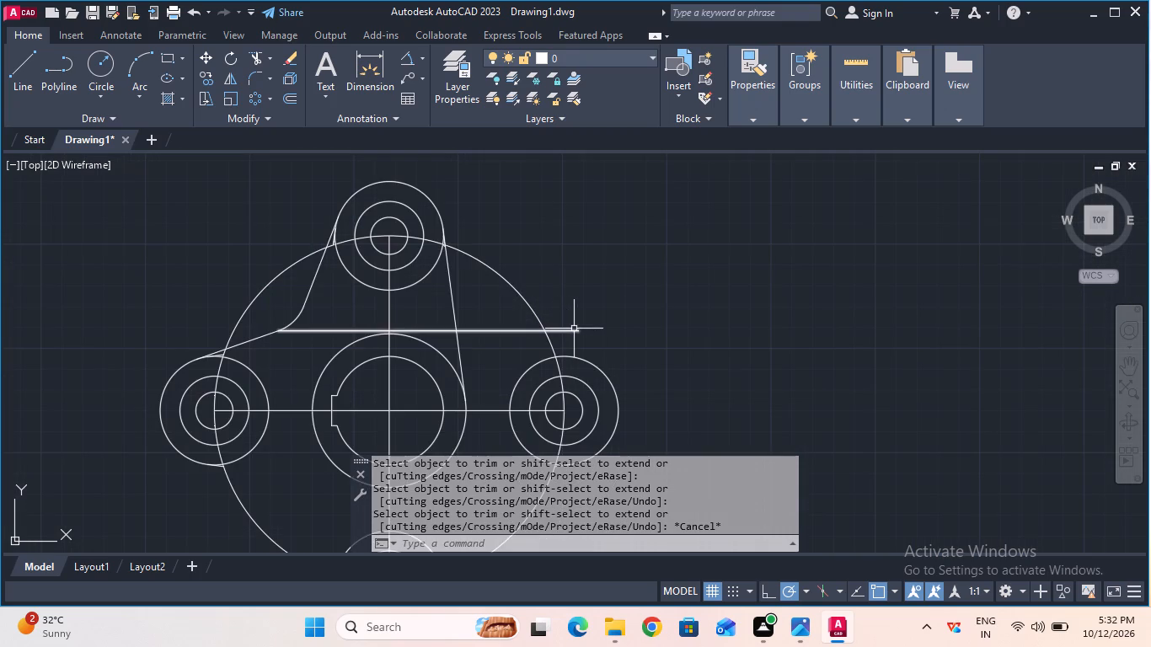
{"action": "left_click", "coordinate": [501, 331]}
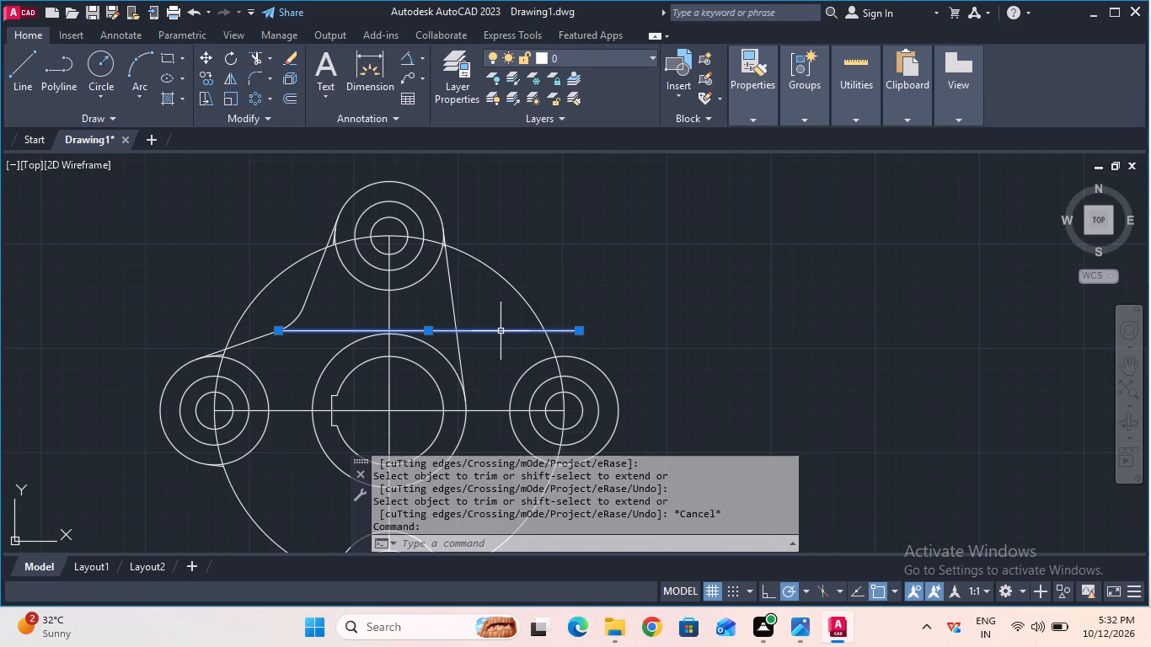
{"action": "key", "text": "Delete"}
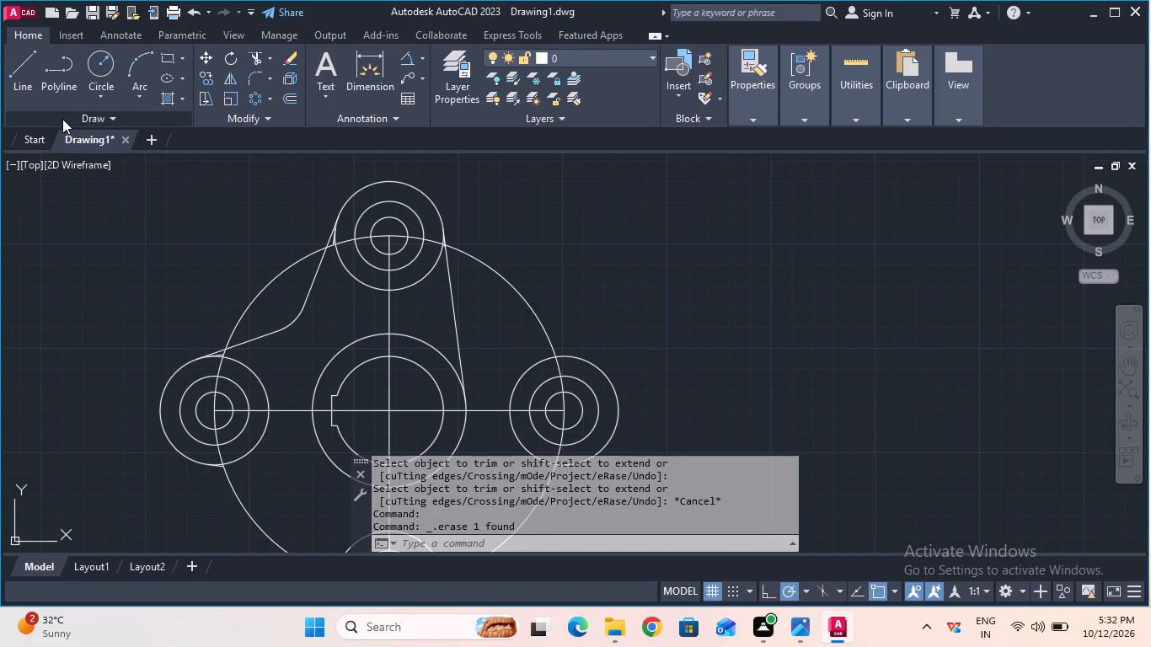
Draw a horizontal line from the upper end of the left fillet arc to just beyond the pitch circle between the top and right lobes.
{"action": "left_click_drag", "start_coordinate": [28, 72], "coordinate": [35, 84]}
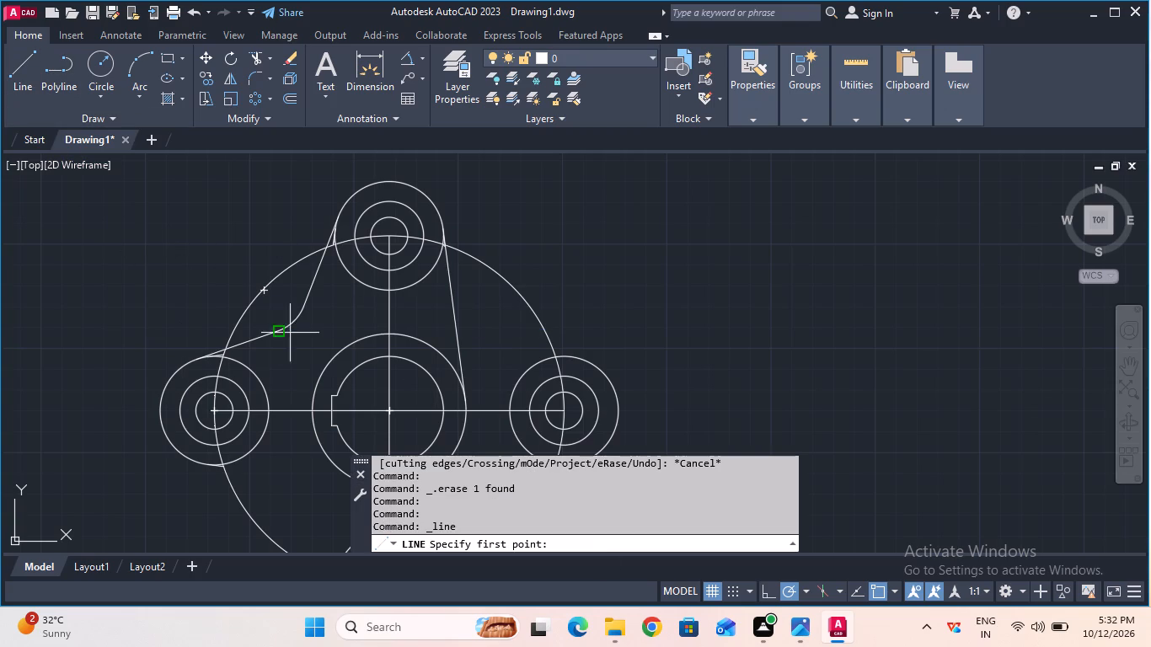
{"action": "left_click", "coordinate": [303, 308]}
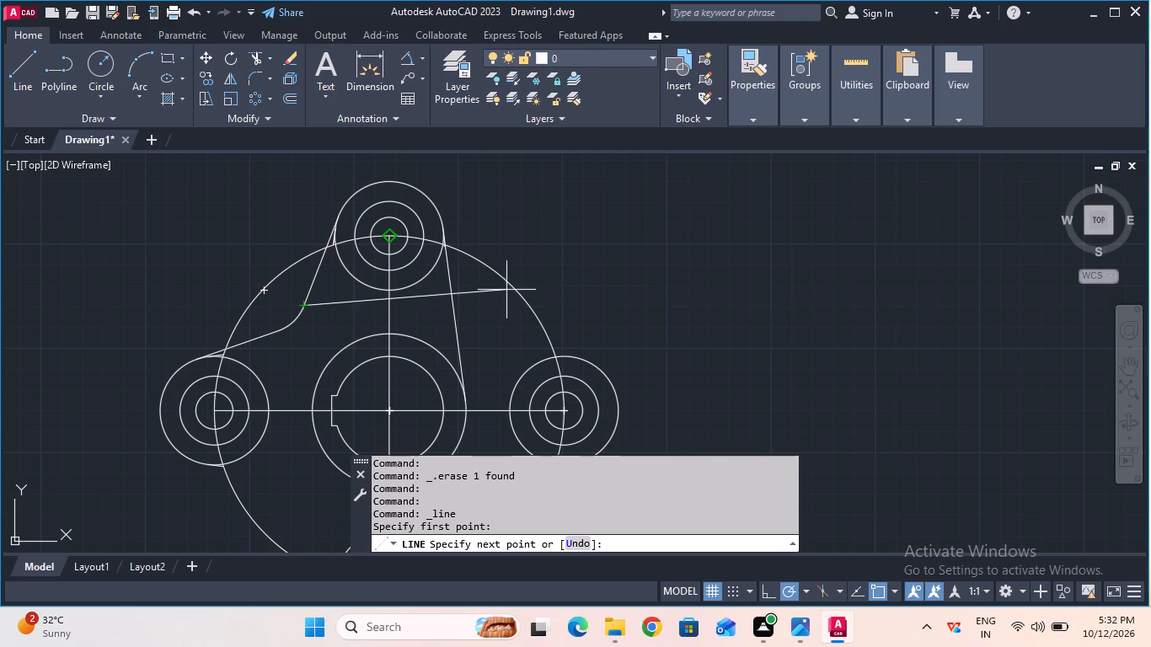
{"action": "left_click", "coordinate": [550, 302]}
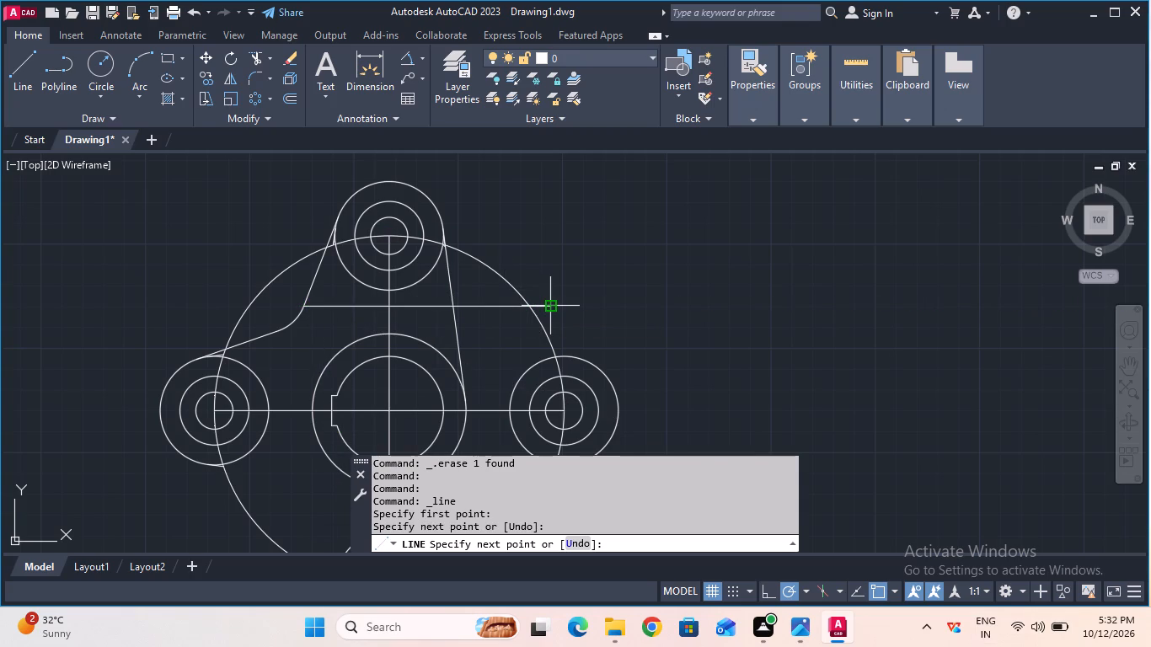
{"action": "key", "text": "Escape"}
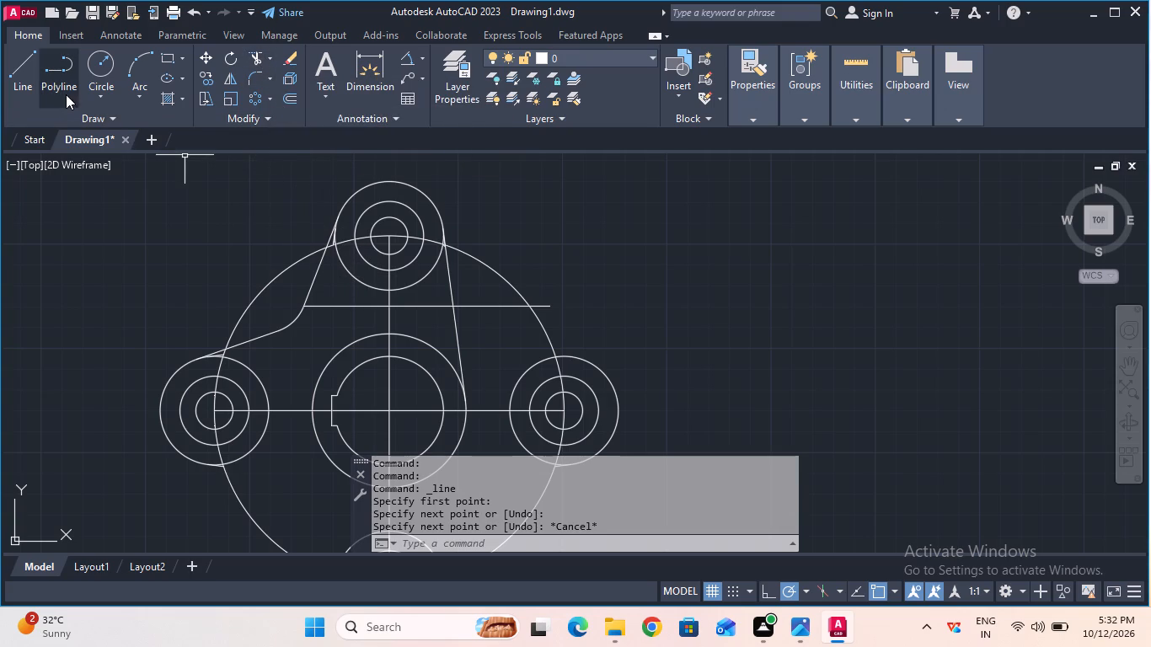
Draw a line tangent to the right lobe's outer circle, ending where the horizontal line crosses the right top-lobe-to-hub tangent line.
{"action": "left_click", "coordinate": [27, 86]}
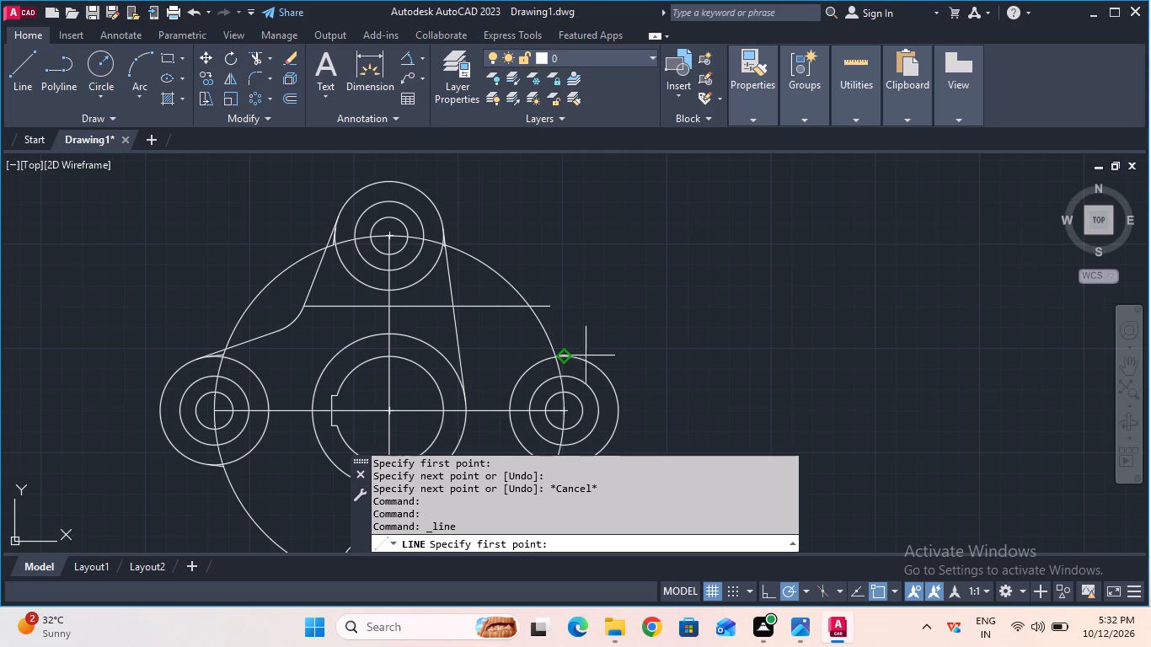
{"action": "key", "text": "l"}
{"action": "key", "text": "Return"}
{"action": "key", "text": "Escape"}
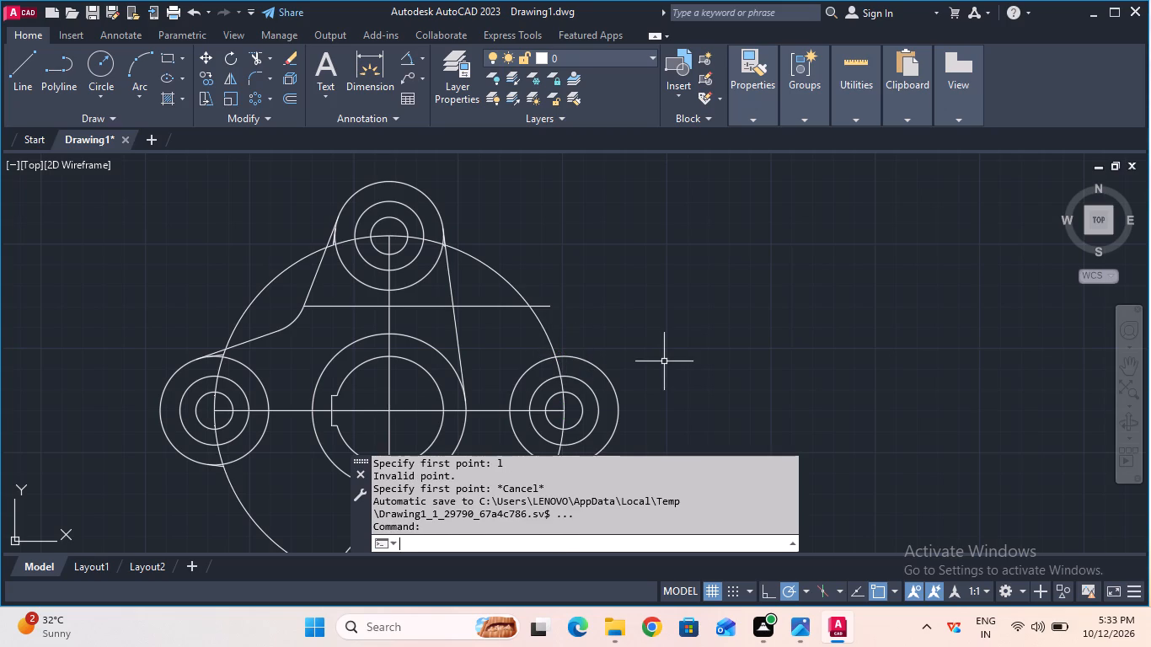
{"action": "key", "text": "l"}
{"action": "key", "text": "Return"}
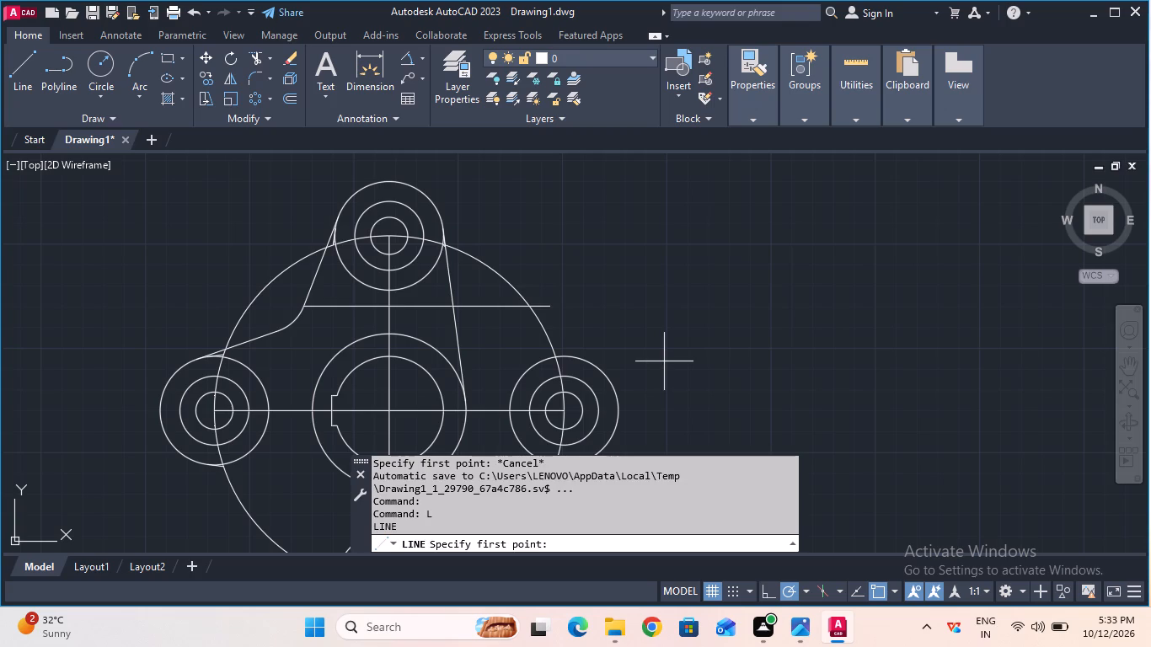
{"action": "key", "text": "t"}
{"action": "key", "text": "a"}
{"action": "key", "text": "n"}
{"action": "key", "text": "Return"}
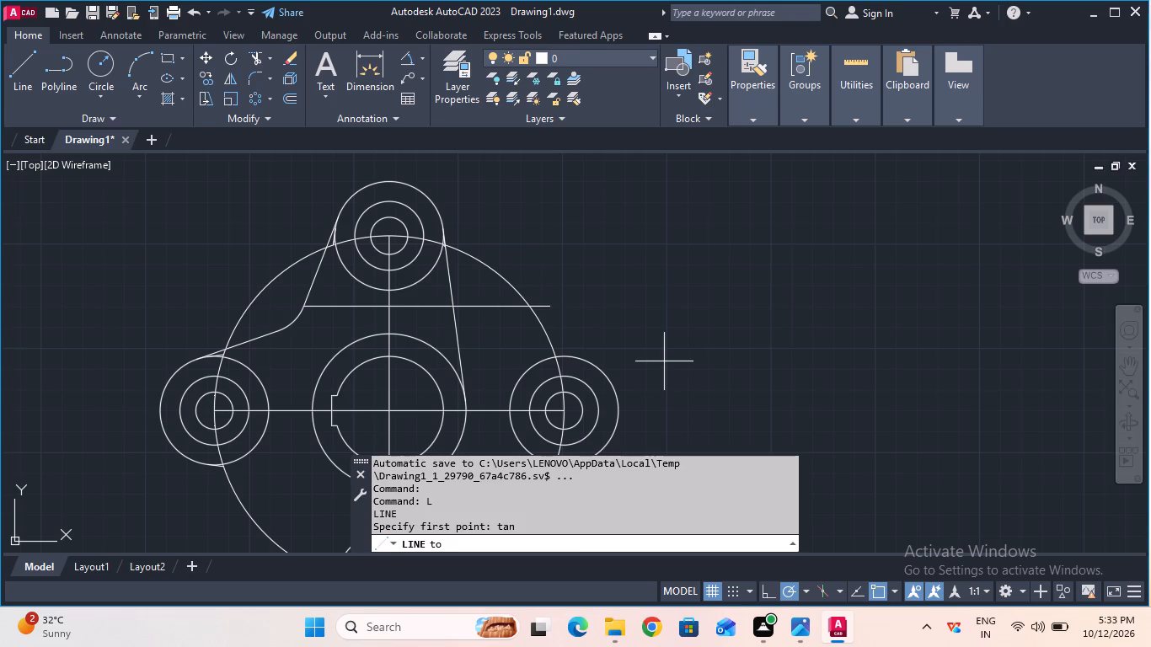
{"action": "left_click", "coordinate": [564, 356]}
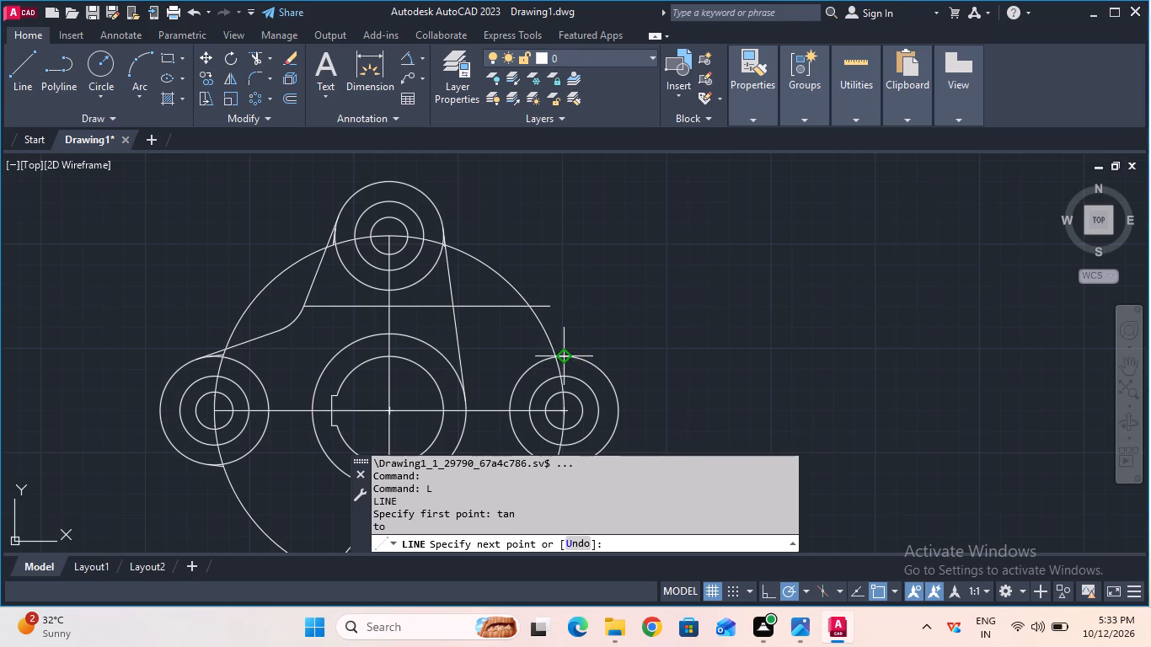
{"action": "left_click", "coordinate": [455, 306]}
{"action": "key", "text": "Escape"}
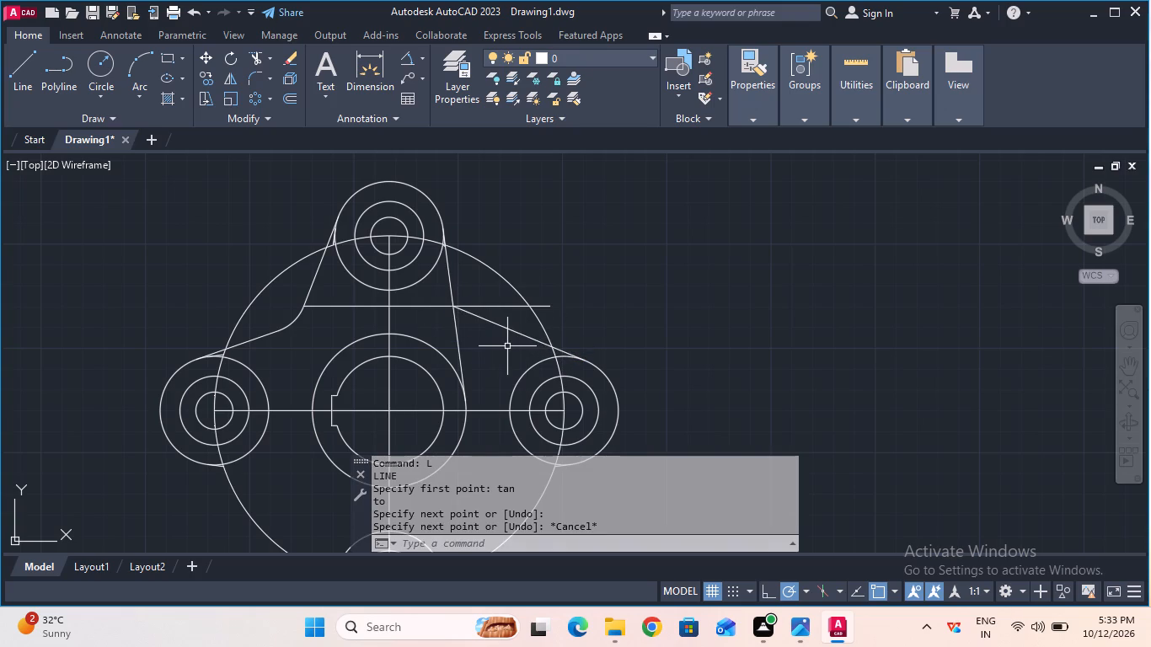
Check the angle between the right top-lobe-to-hub tangent line and the right-lobe tangent line, using an angular dimension preview.
{"action": "scroll", "coordinate": [507, 346], "scroll_direction": "up", "scroll_amount": 1}
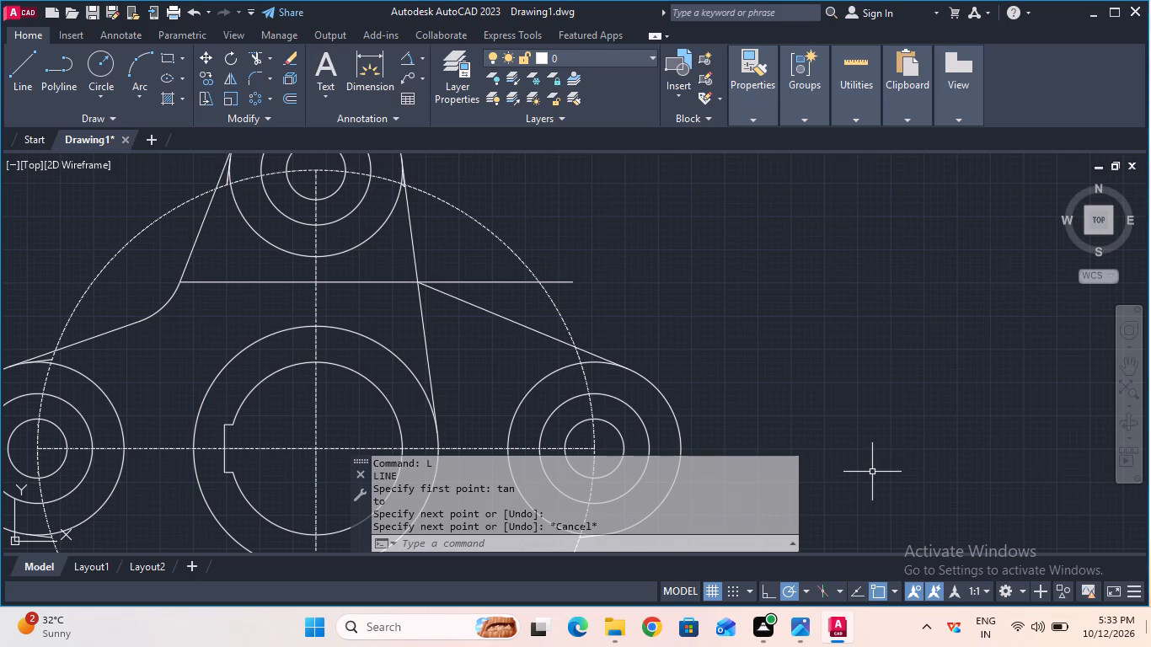
{"action": "left_click", "coordinate": [414, 64]}
{"action": "left_click", "coordinate": [410, 220]}
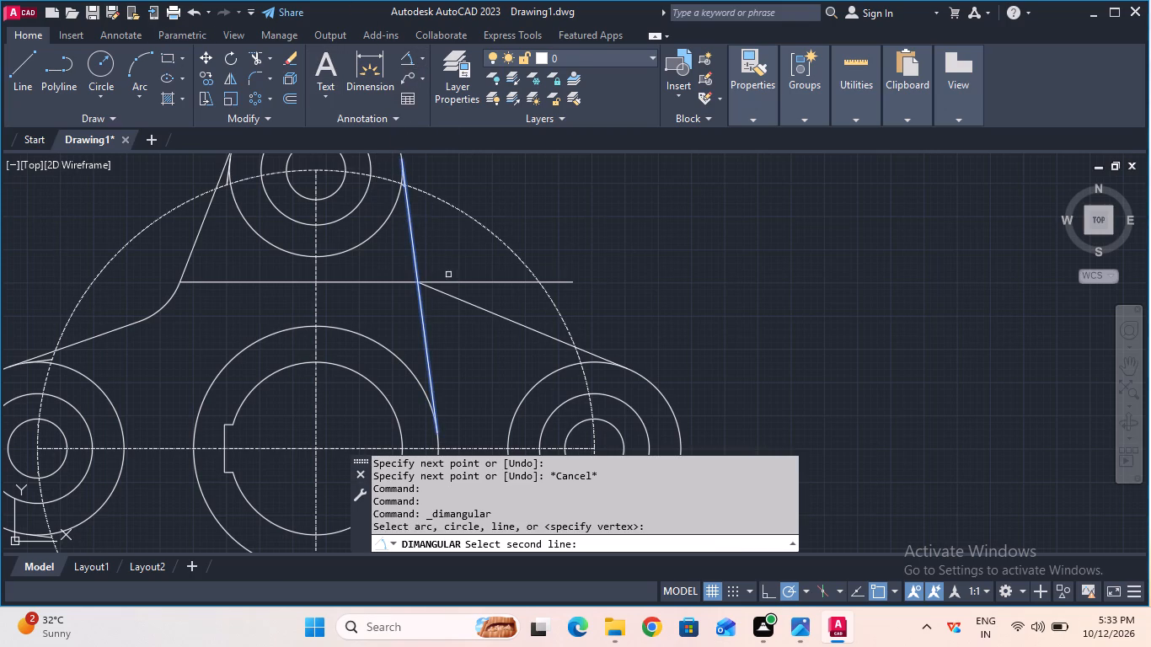
{"action": "left_click", "coordinate": [463, 297]}
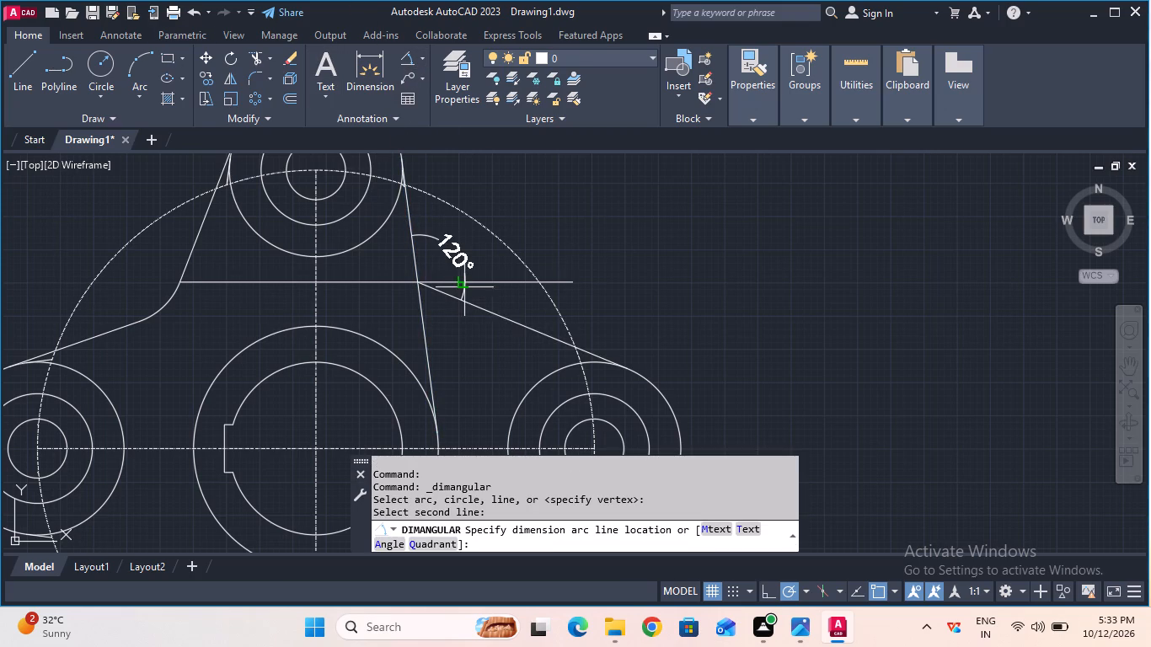
{"action": "key", "text": "Escape"}
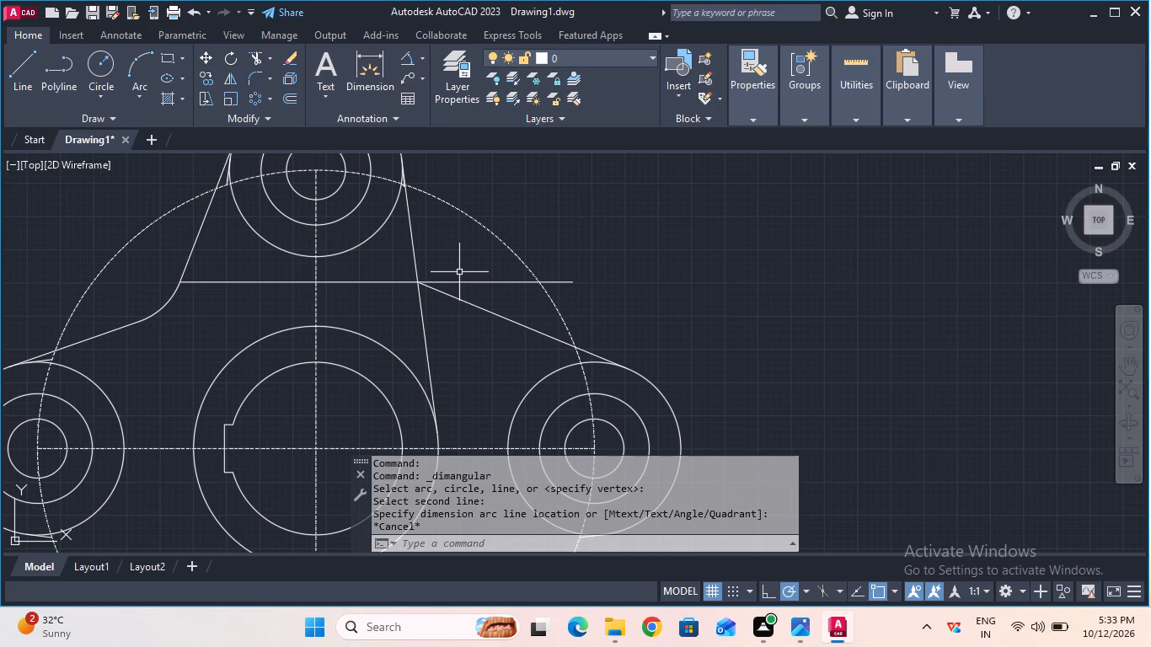
{"action": "key", "text": "Escape"}
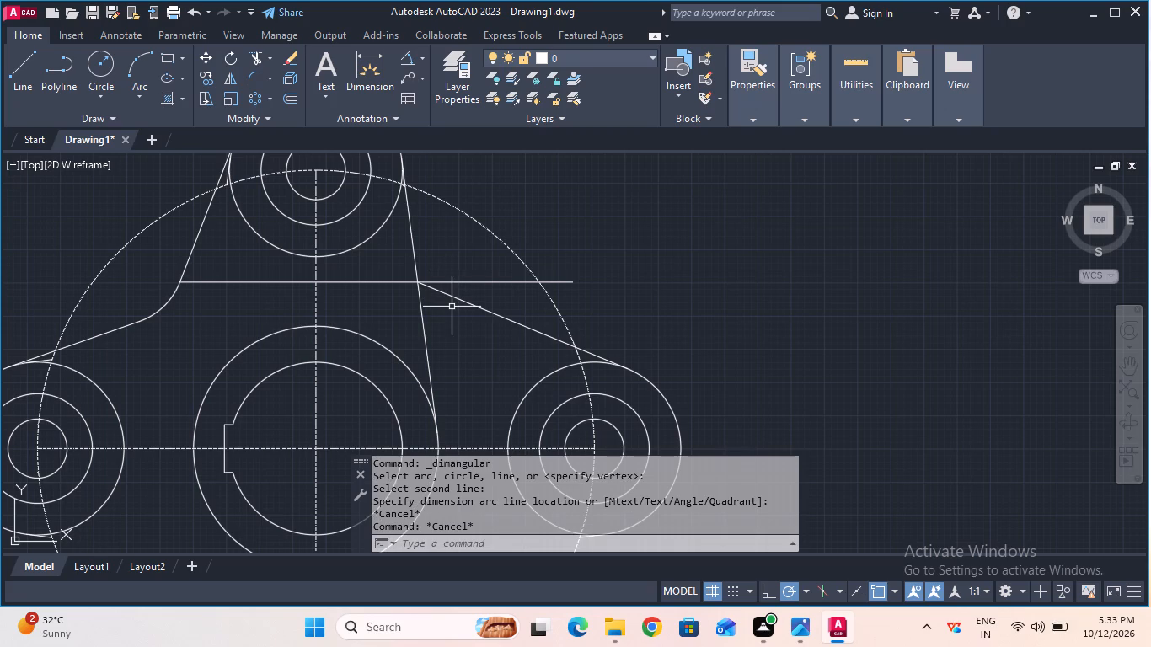
Draw a second, lower horizontal line from the middle of the left fillet arc to the right top-lobe-to-hub tangent line.
{"action": "left_click", "coordinate": [26, 74]}
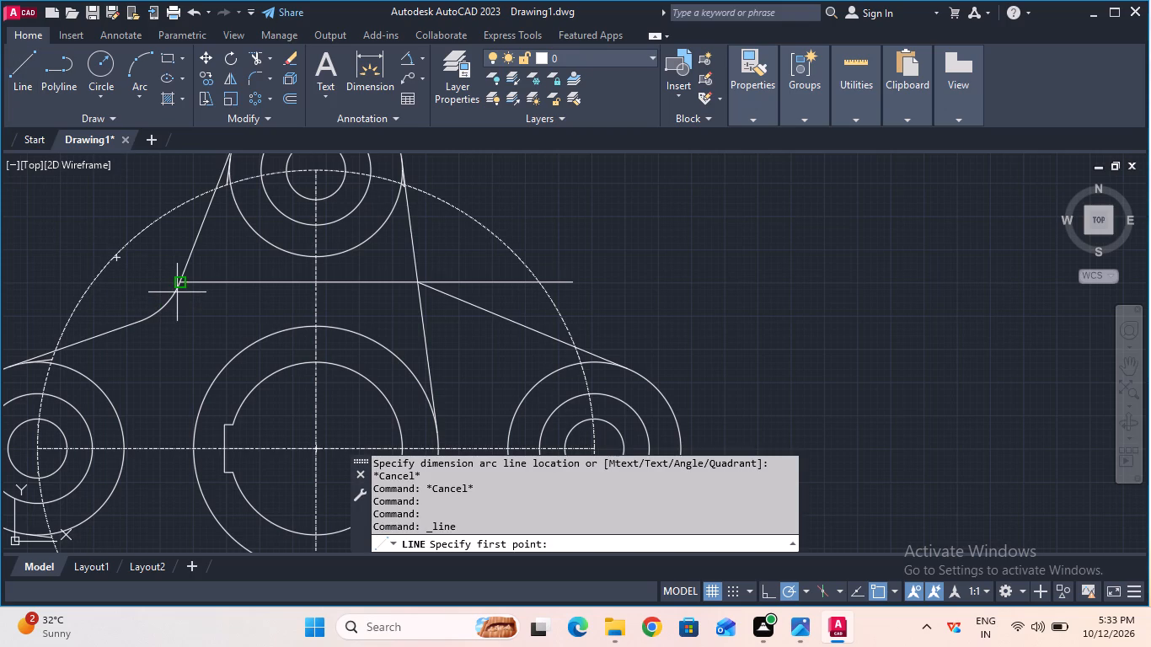
{"action": "left_click", "coordinate": [164, 301]}
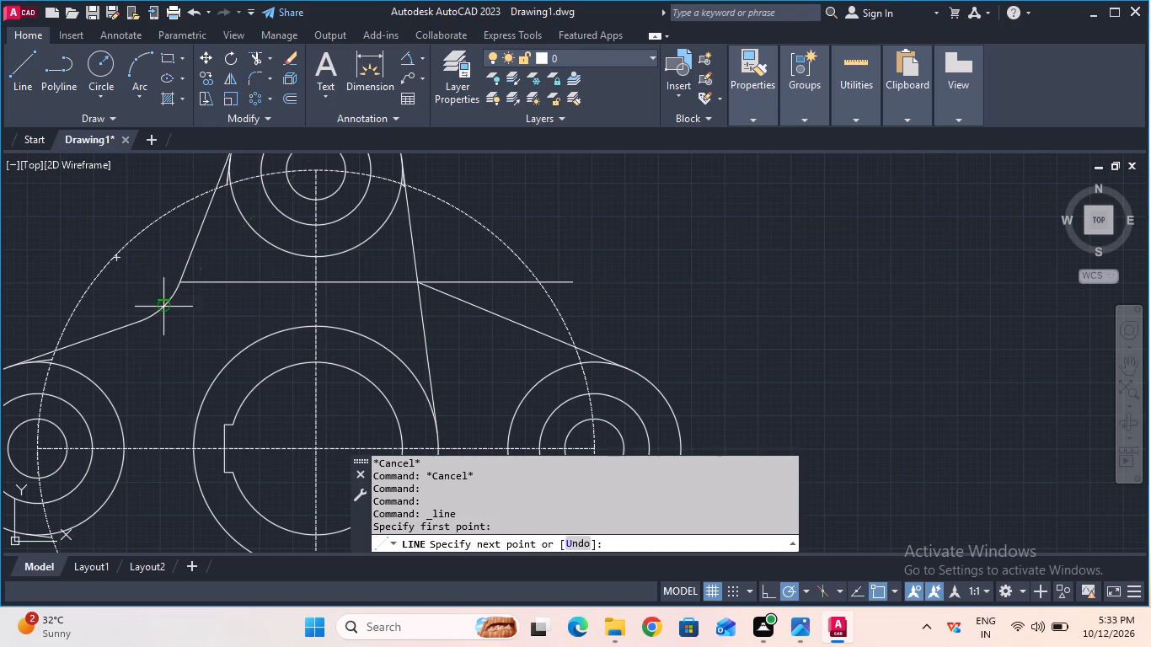
{"action": "left_click", "coordinate": [418, 307]}
{"action": "key", "text": "Escape"}
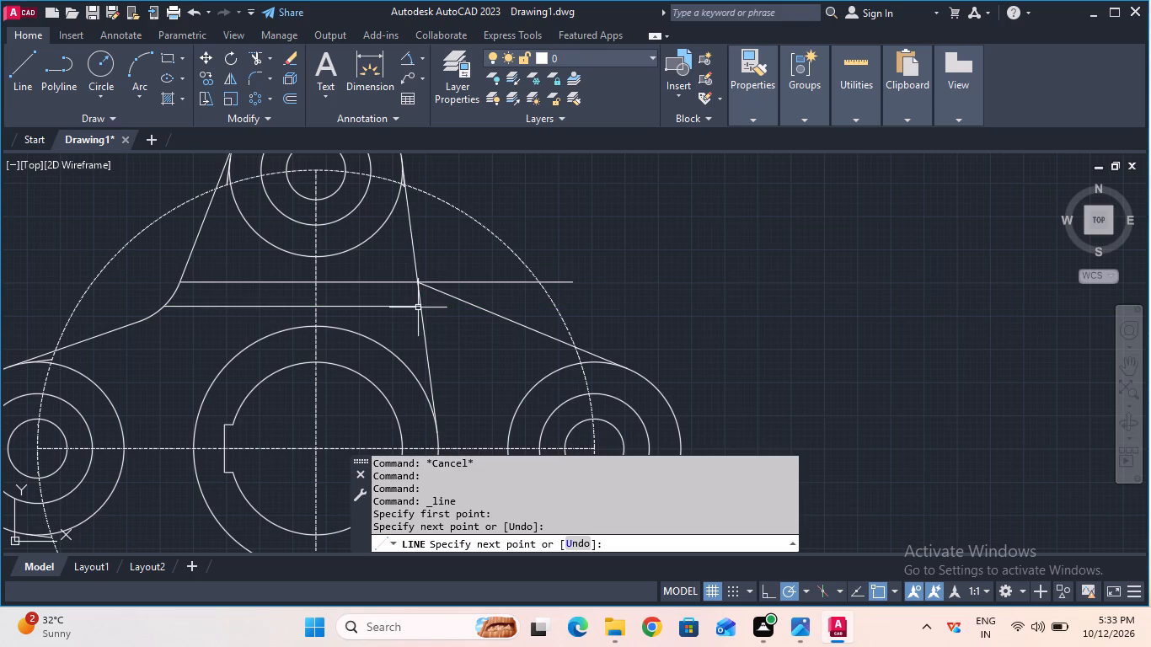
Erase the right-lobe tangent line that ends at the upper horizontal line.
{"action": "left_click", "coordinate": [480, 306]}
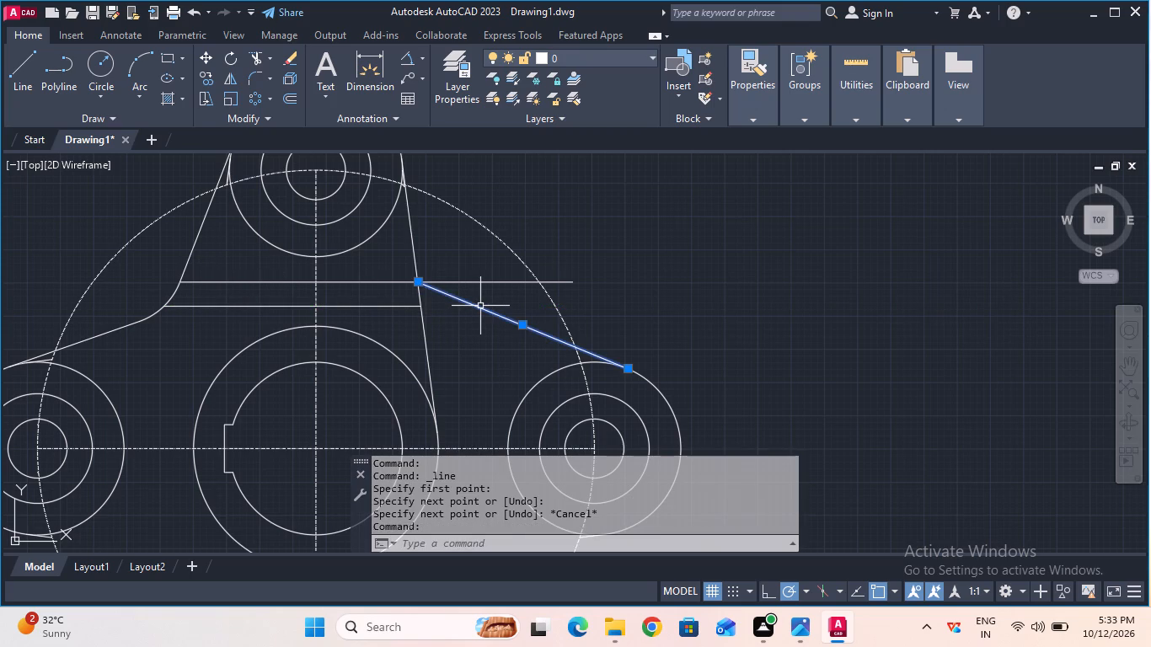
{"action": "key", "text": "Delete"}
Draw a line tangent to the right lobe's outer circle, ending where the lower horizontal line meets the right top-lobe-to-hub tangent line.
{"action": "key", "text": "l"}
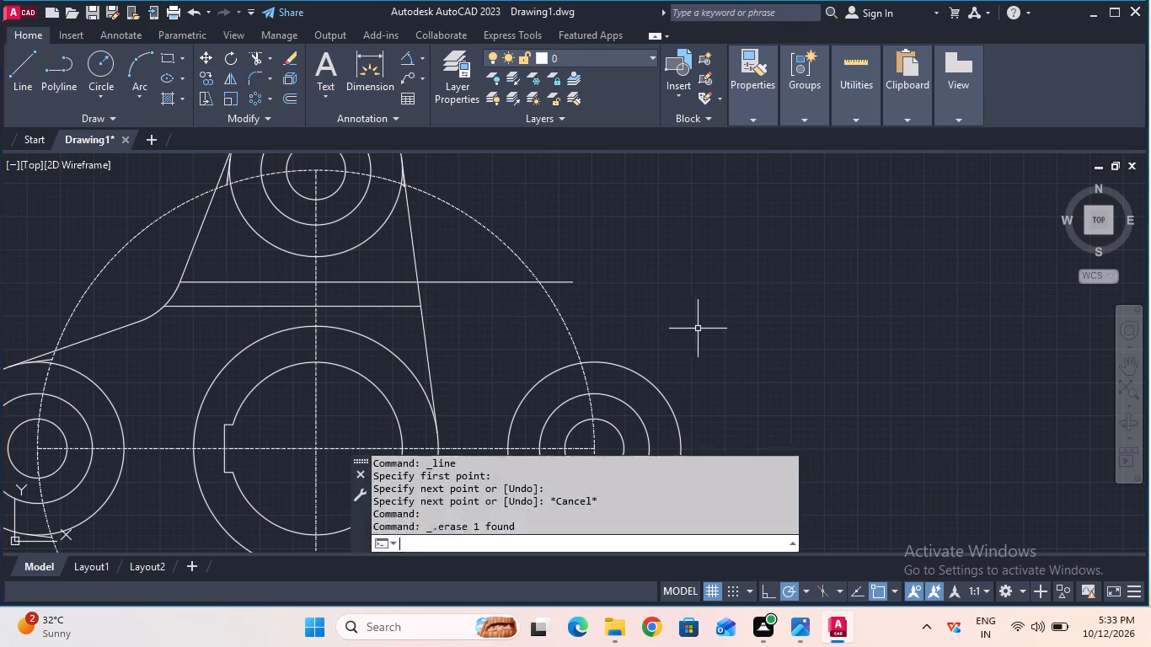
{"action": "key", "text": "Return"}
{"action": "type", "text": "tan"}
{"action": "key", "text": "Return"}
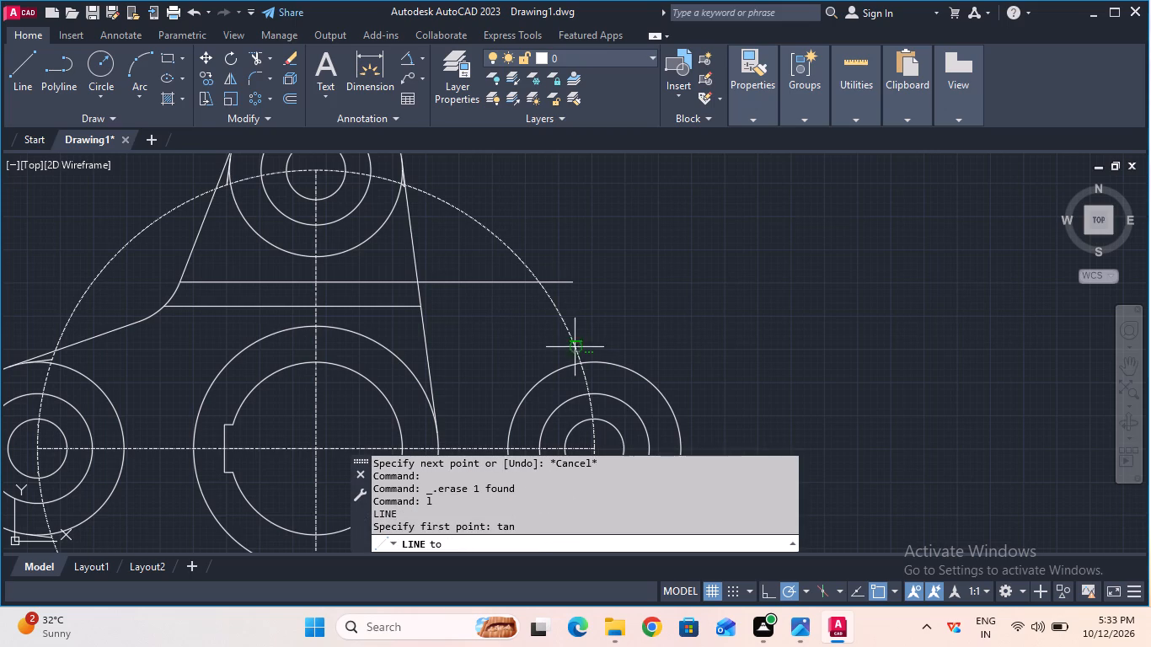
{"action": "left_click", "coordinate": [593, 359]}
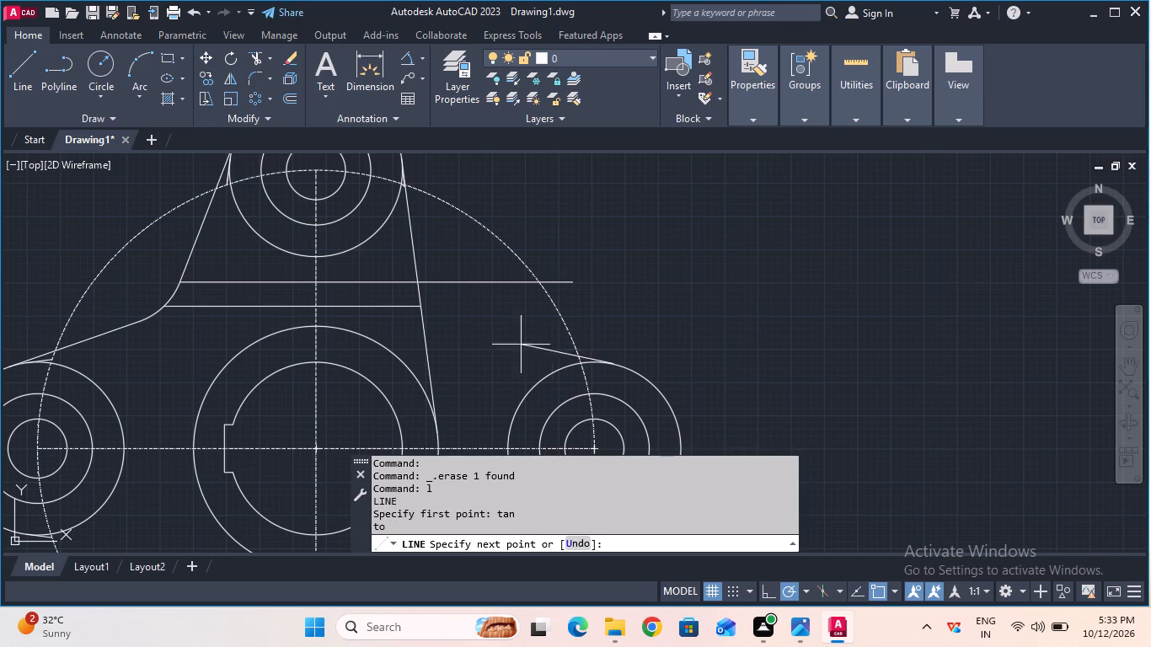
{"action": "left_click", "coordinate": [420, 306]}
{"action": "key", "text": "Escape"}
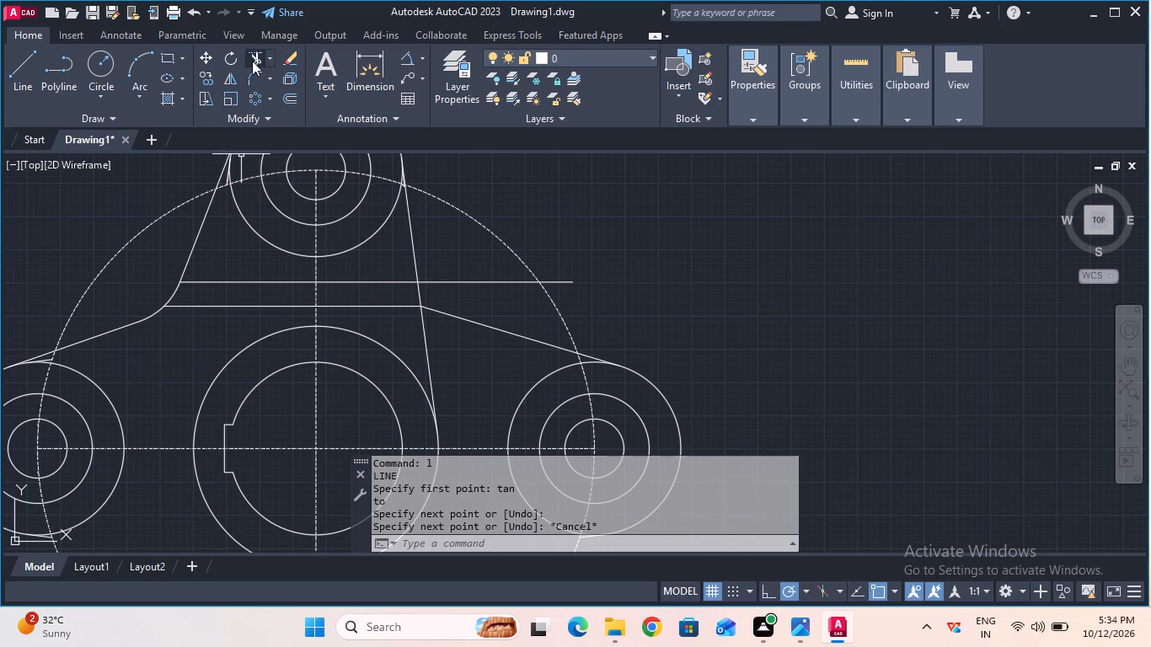
Check the angle between the right top-lobe-to-hub tangent line and the new right-lobe tangent line, using an angular dimension preview.
{"action": "left_click", "coordinate": [414, 63]}
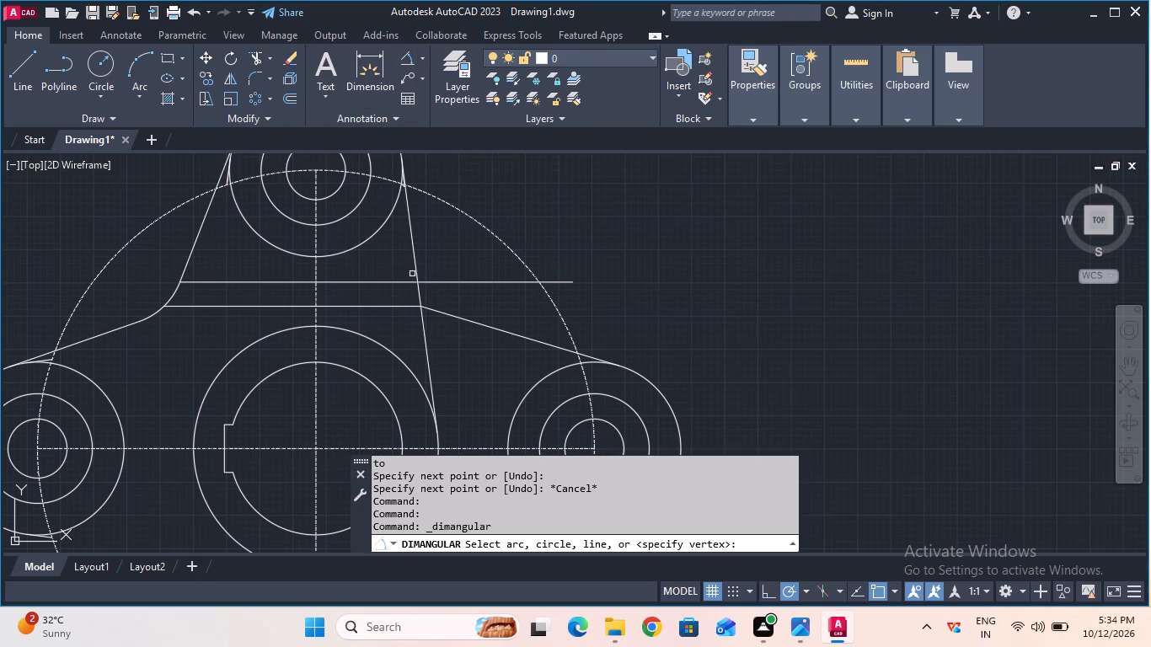
{"action": "left_click", "coordinate": [418, 291]}
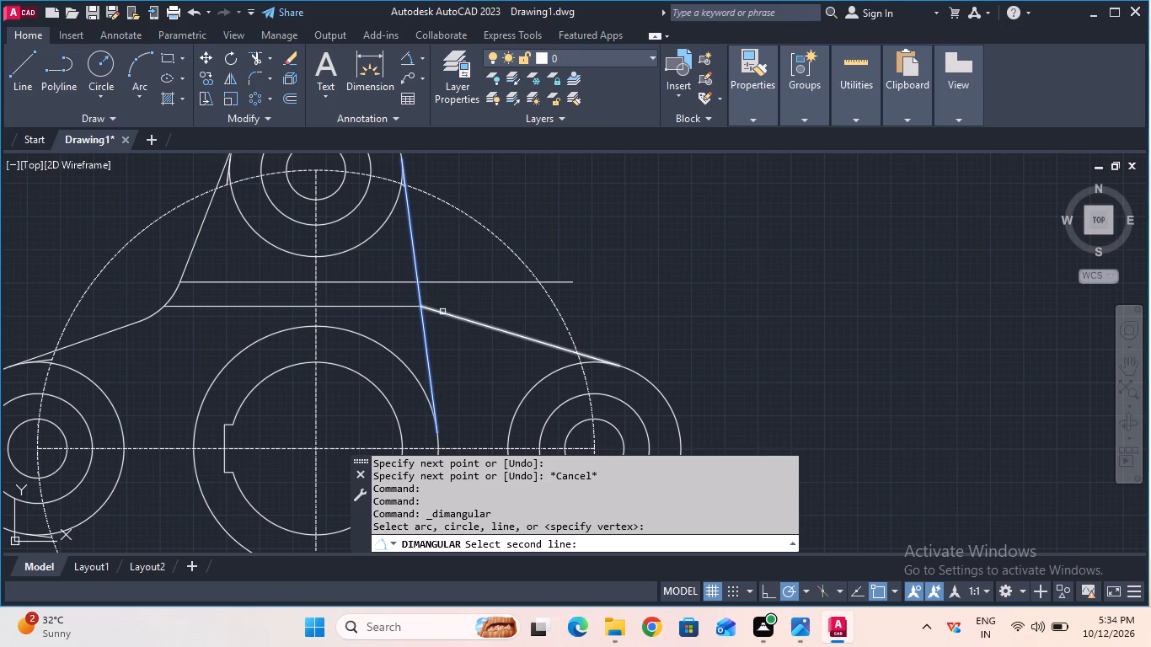
{"action": "left_click", "coordinate": [442, 312]}
{"action": "key", "text": "Escape"}
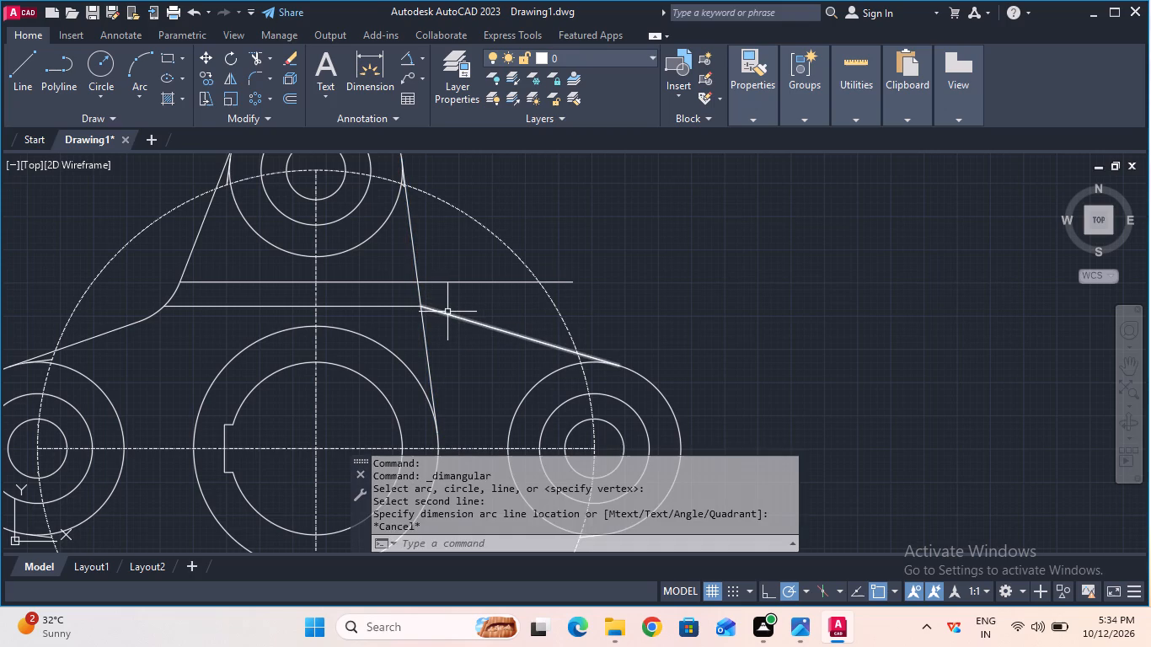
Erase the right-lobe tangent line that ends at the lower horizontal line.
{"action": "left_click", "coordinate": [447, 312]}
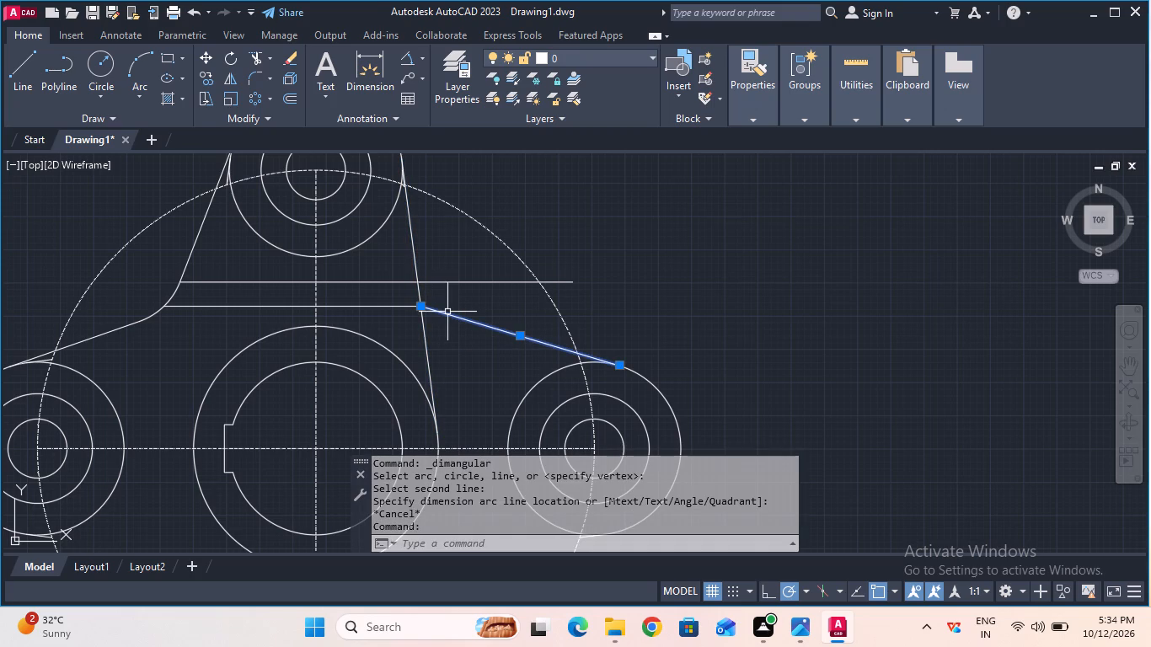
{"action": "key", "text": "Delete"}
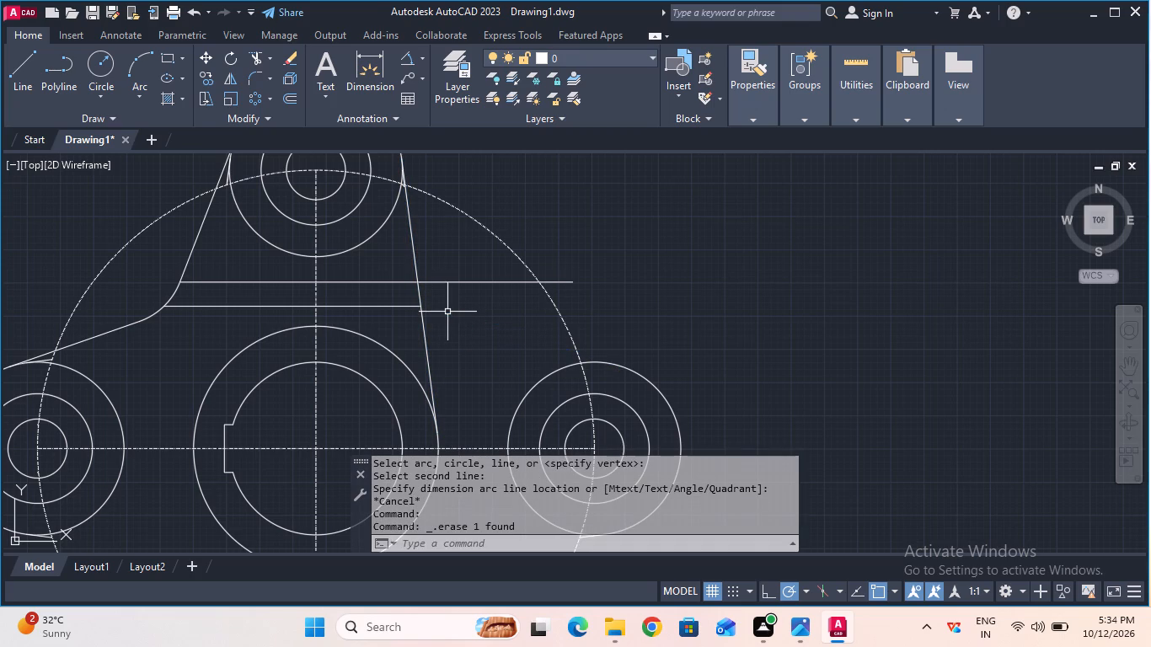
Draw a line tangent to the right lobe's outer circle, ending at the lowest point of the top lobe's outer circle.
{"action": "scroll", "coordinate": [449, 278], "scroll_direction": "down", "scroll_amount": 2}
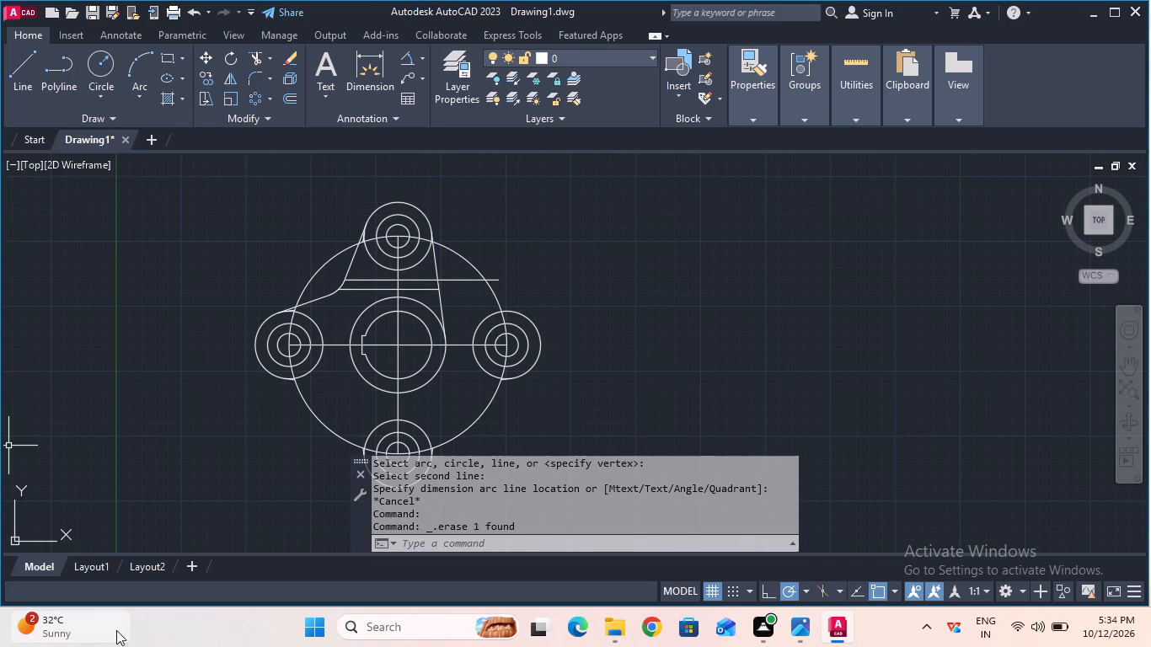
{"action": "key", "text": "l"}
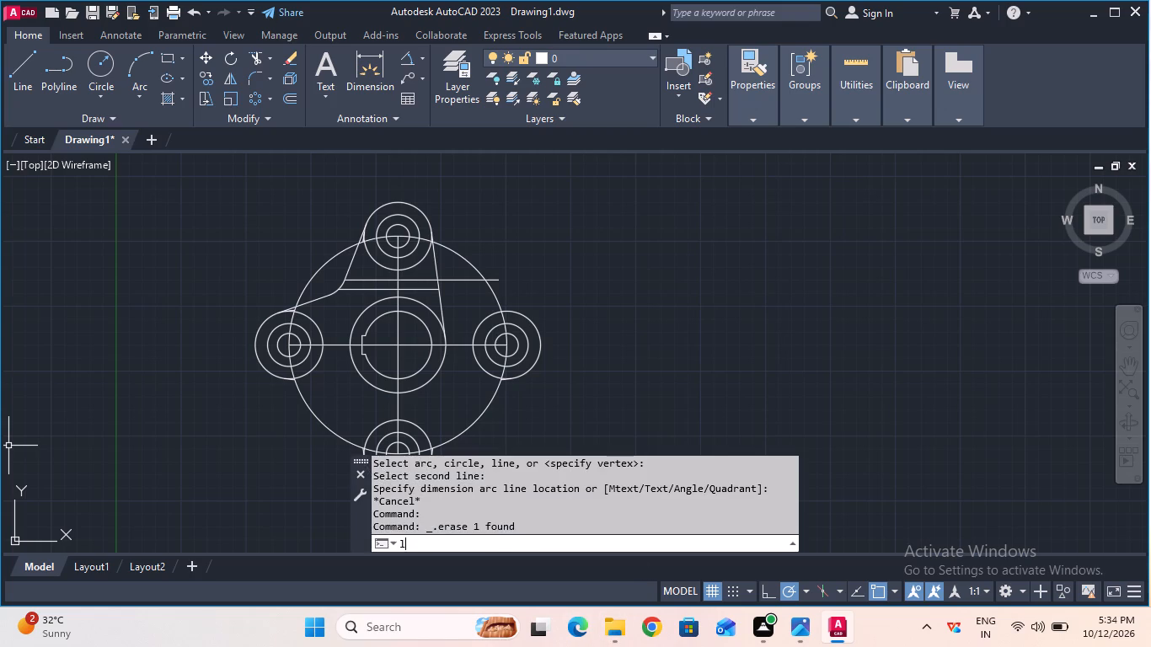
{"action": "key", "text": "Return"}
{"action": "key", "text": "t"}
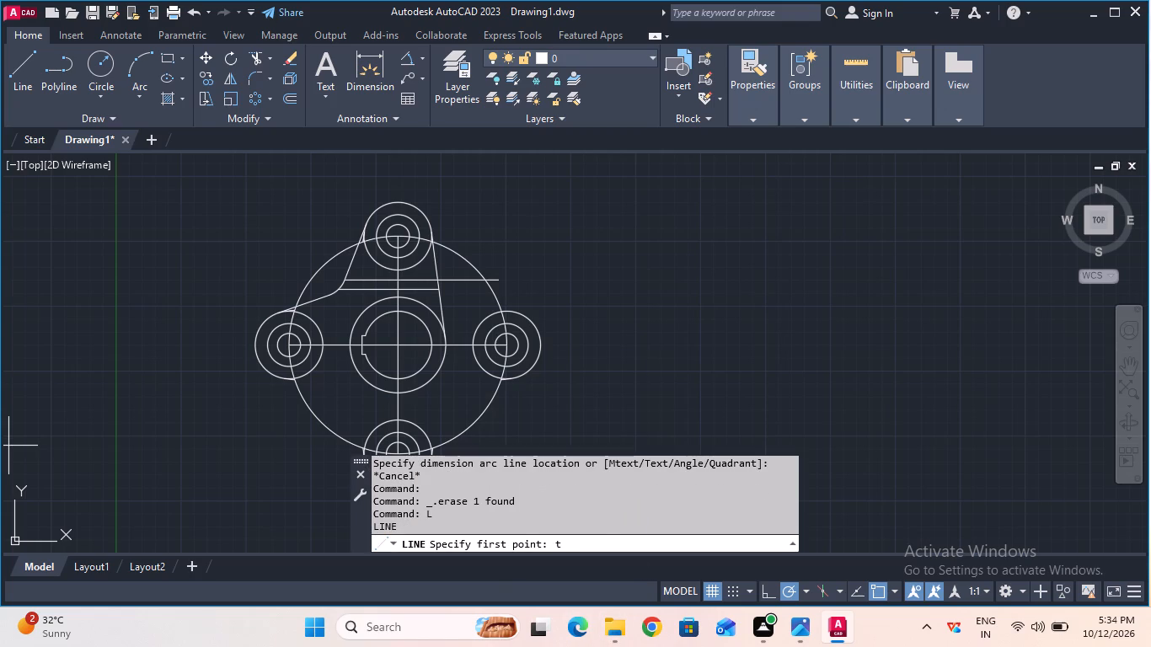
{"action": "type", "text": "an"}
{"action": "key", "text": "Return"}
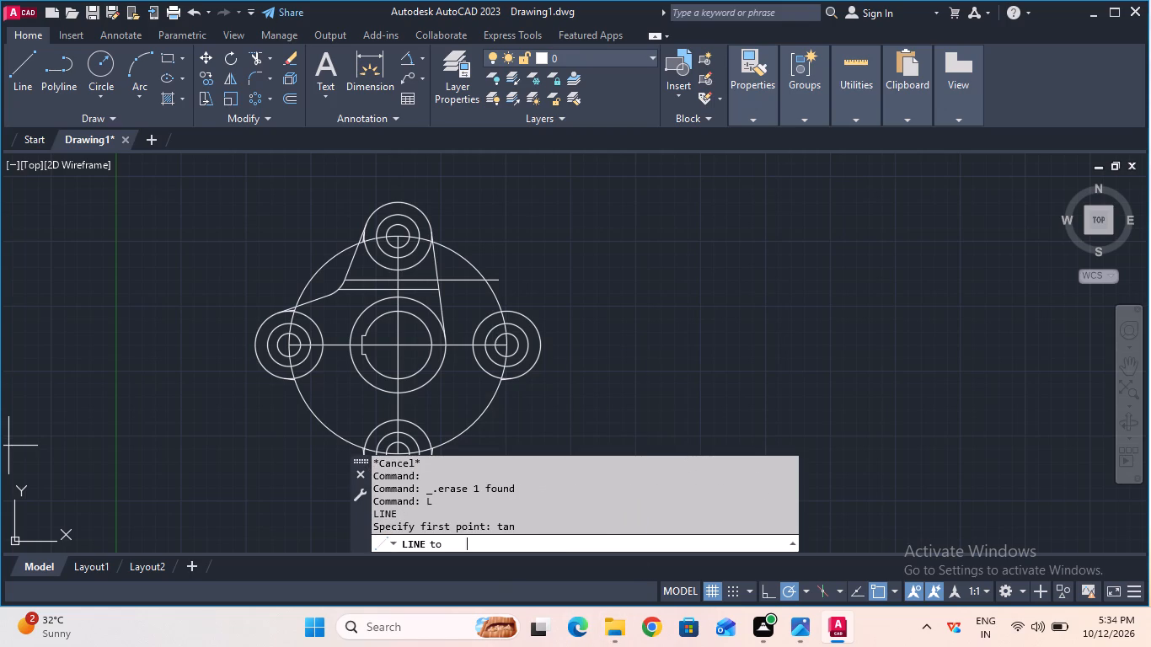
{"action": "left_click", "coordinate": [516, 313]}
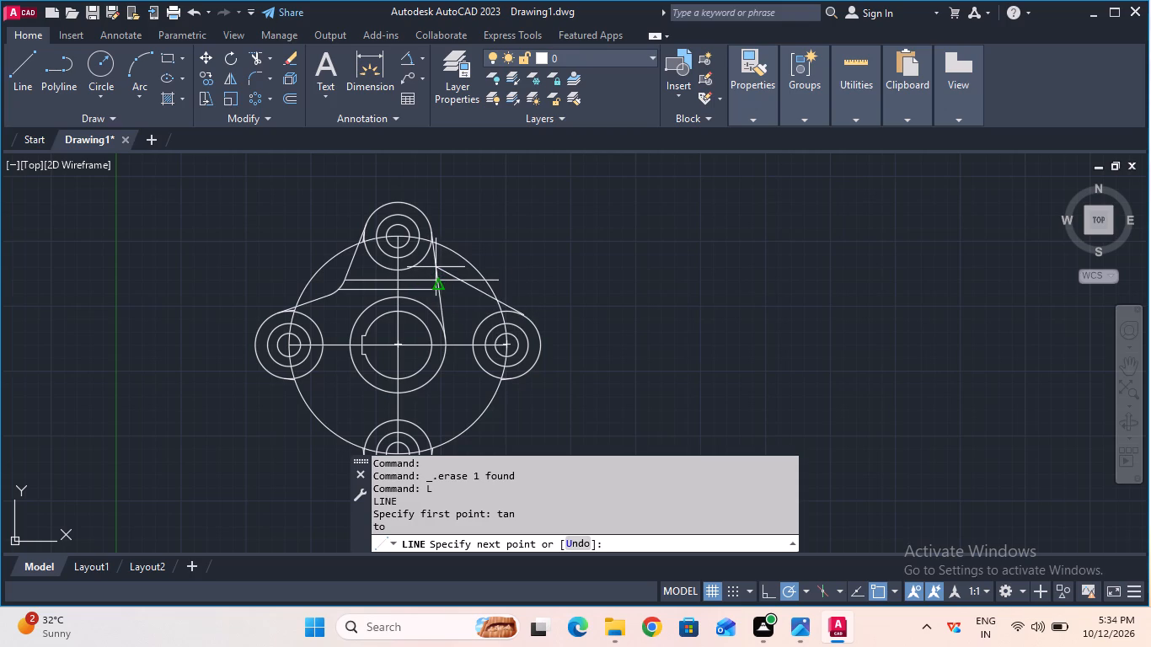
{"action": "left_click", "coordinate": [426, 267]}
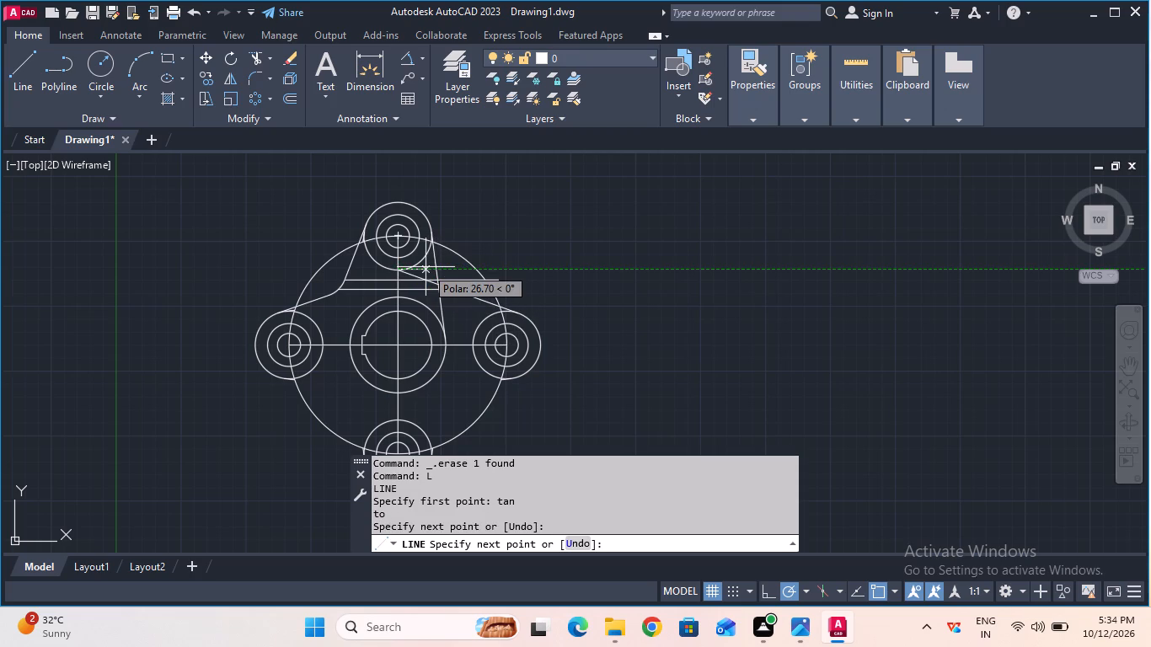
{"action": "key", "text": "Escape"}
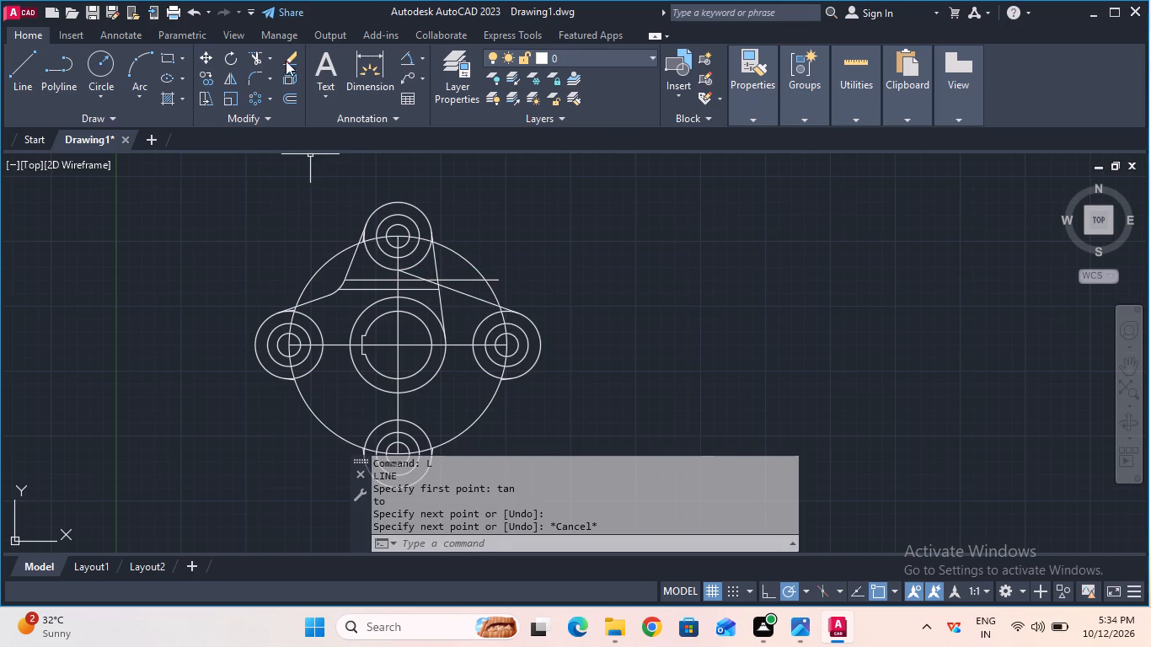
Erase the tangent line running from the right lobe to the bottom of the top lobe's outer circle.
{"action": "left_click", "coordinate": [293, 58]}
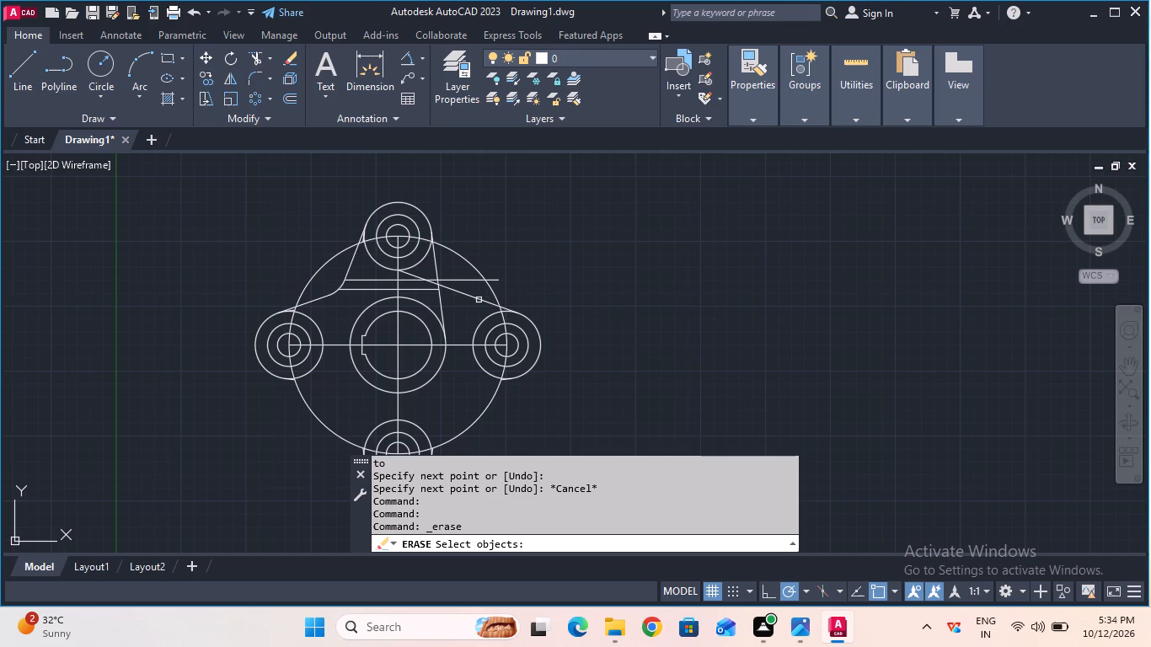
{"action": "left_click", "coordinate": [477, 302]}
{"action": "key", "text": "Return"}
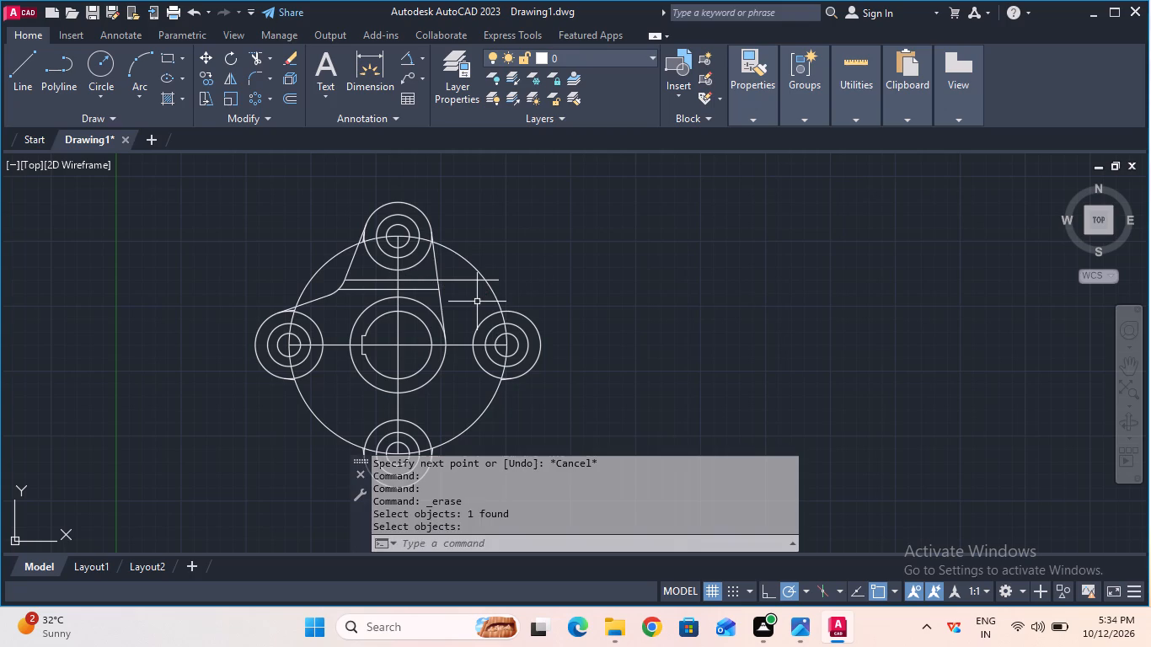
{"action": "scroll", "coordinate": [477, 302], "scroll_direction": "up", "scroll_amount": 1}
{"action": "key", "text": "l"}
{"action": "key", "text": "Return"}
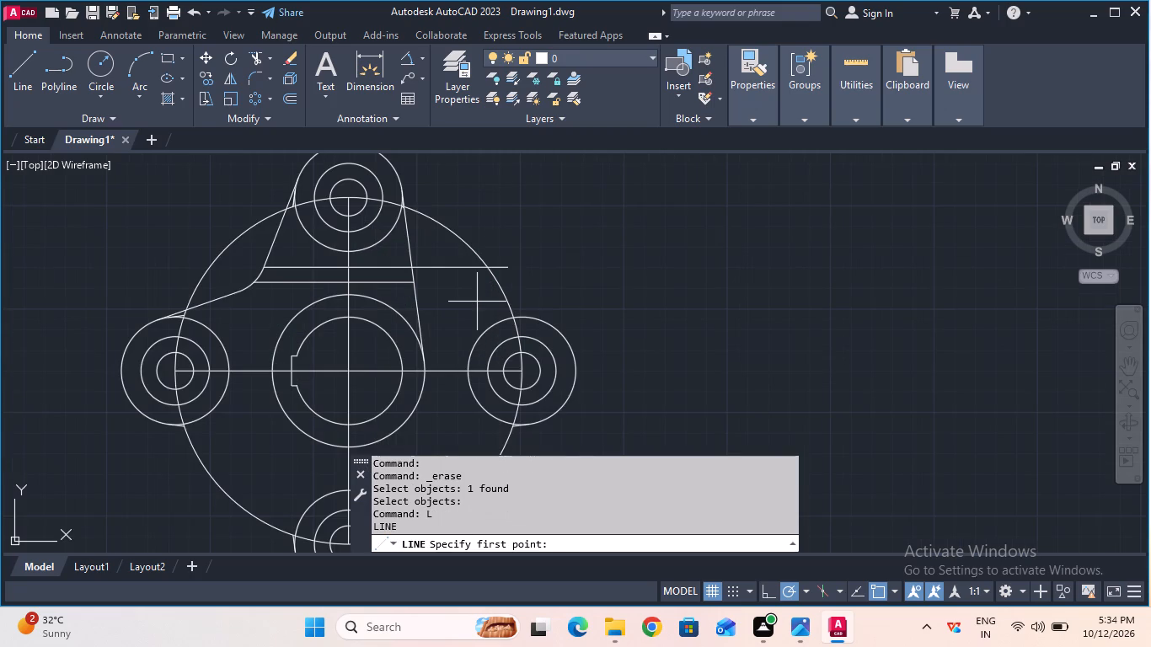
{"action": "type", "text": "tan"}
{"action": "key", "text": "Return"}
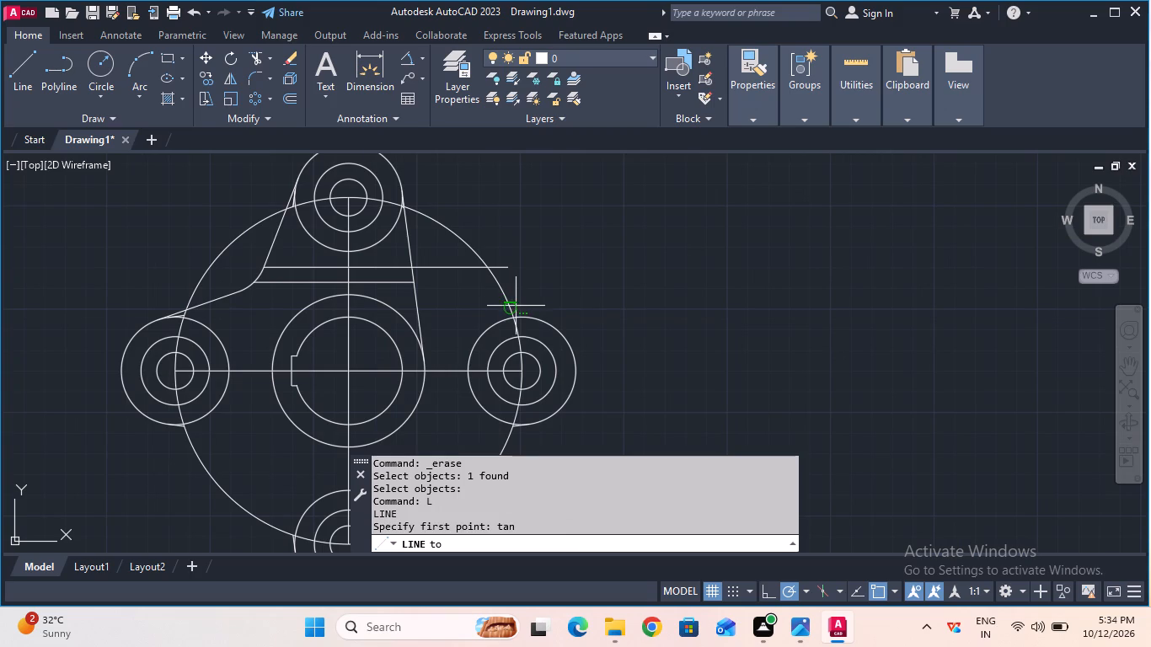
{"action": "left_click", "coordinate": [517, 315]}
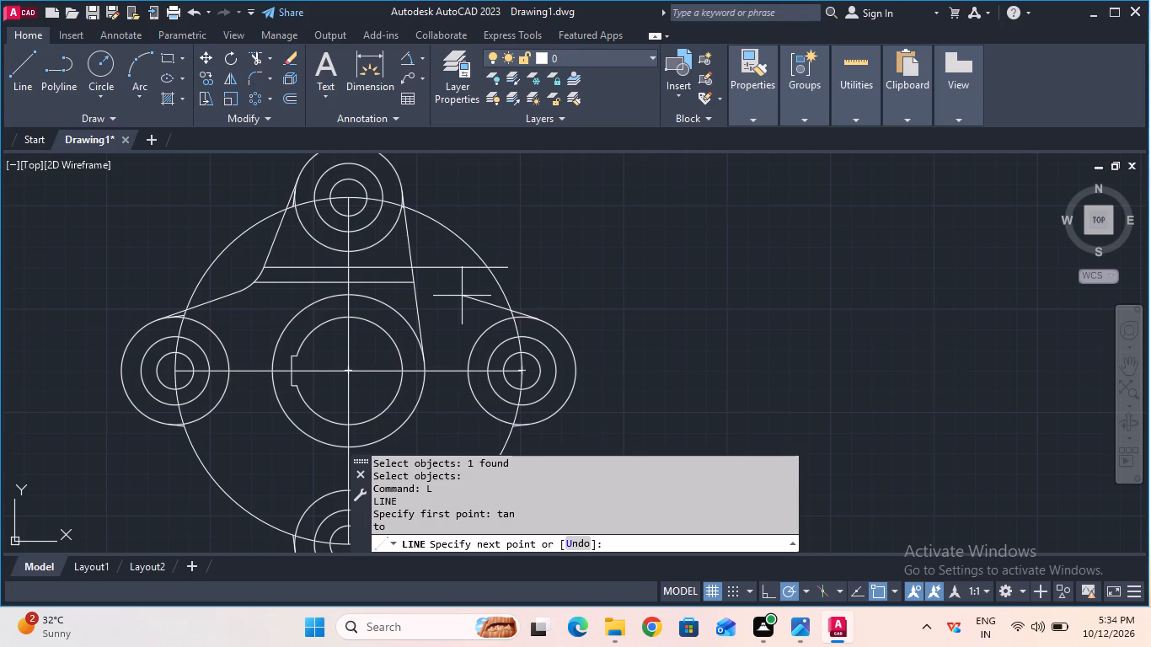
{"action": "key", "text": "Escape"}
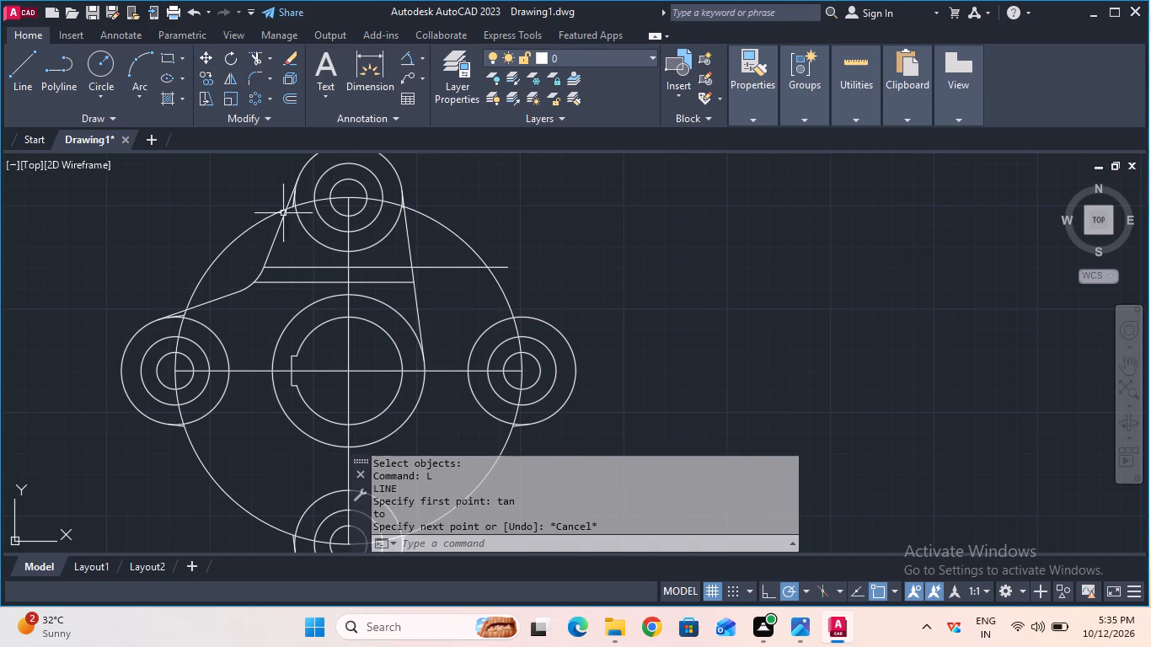
Draw a line tangent to the top lobe's outer circle on its right side, ending freehand slightly below the lower horizontal line's level.
{"action": "key", "text": "l"}
{"action": "key", "text": "Return"}
{"action": "type", "text": "tan"}
{"action": "key", "text": "Return"}
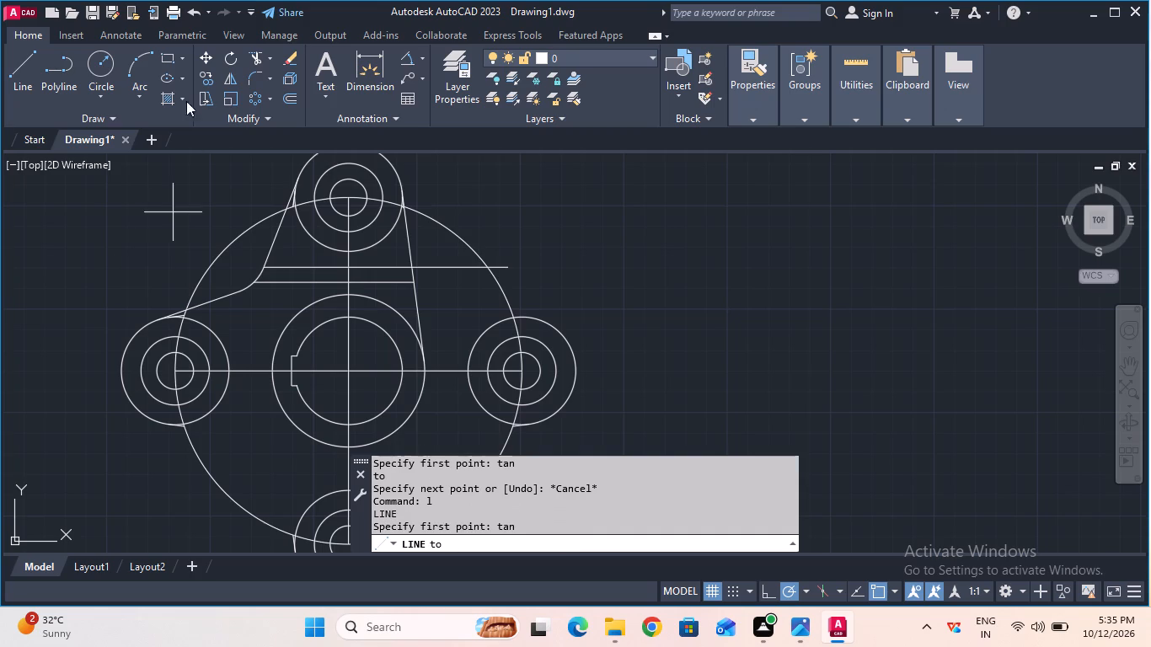
{"action": "left_click", "coordinate": [406, 198]}
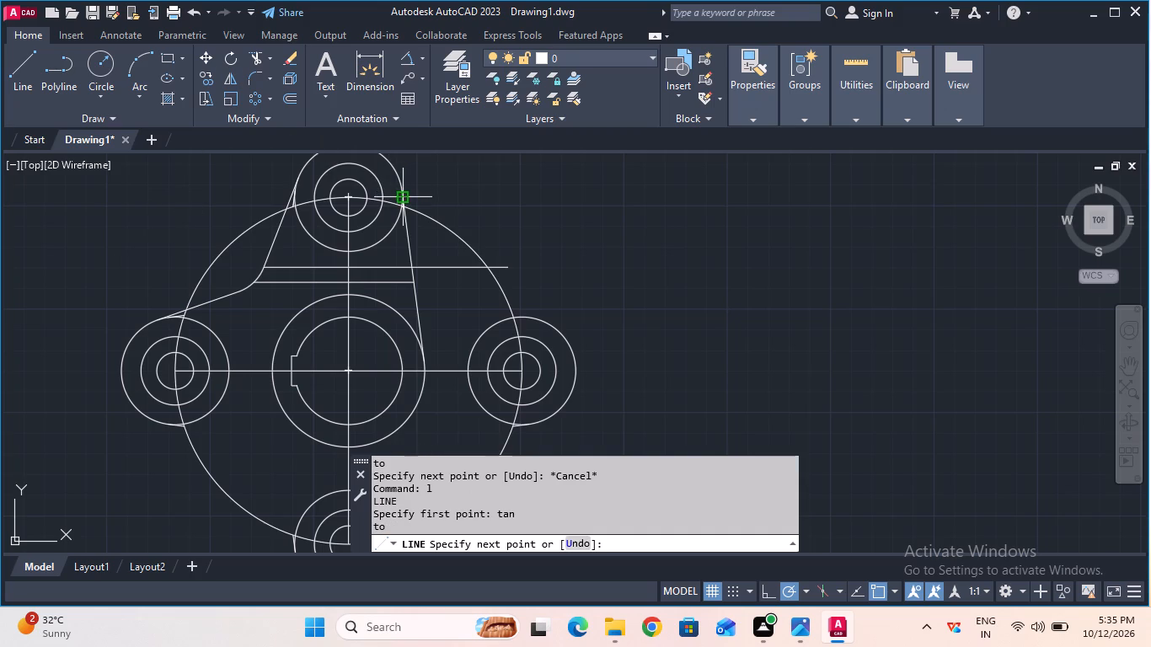
{"action": "left_click", "coordinate": [454, 292]}
{"action": "key", "text": "Escape"}
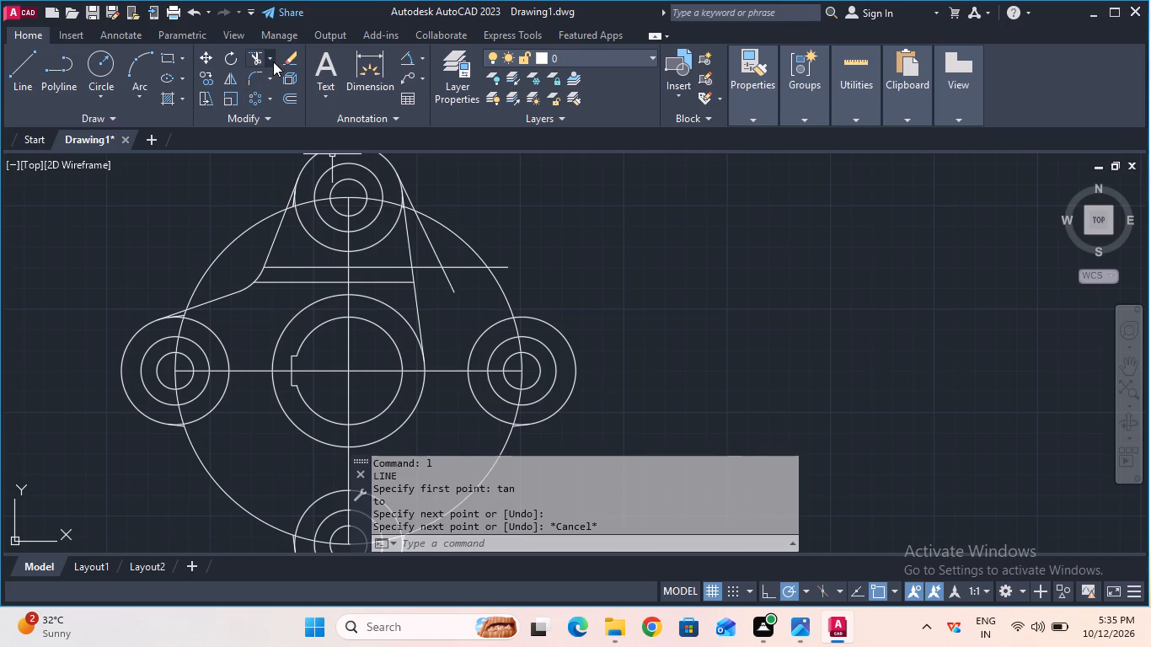
Check the angle between the new top-lobe tangent line and the upper horizontal line, using an angular dimension preview.
{"action": "left_click", "coordinate": [409, 64]}
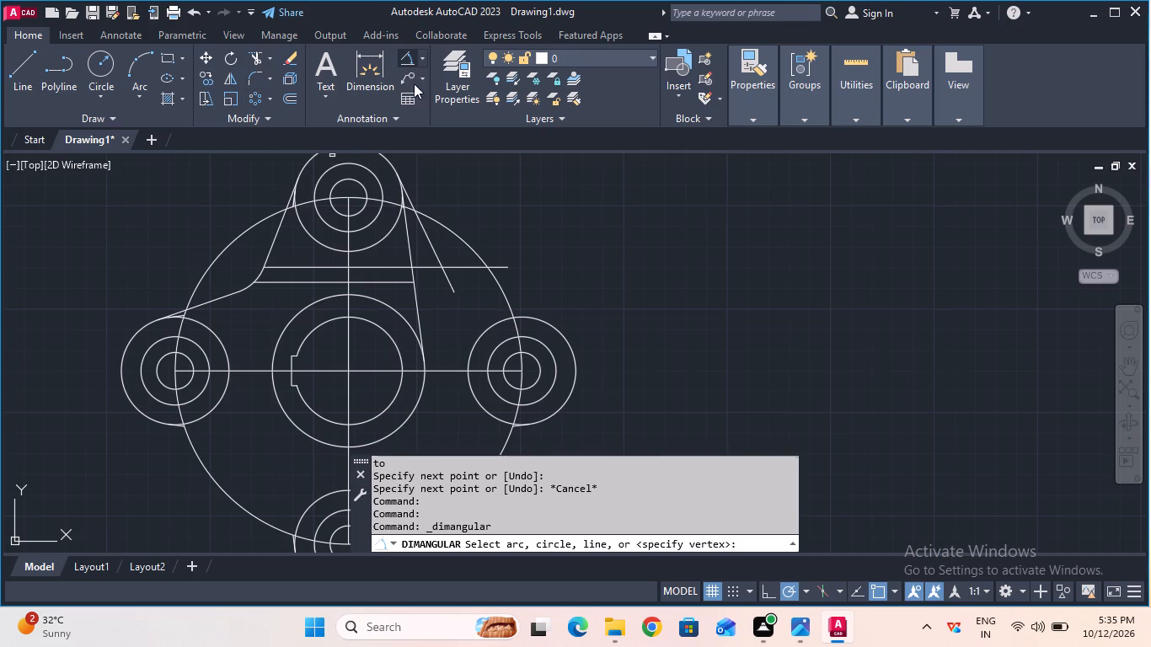
{"action": "left_click", "coordinate": [440, 263]}
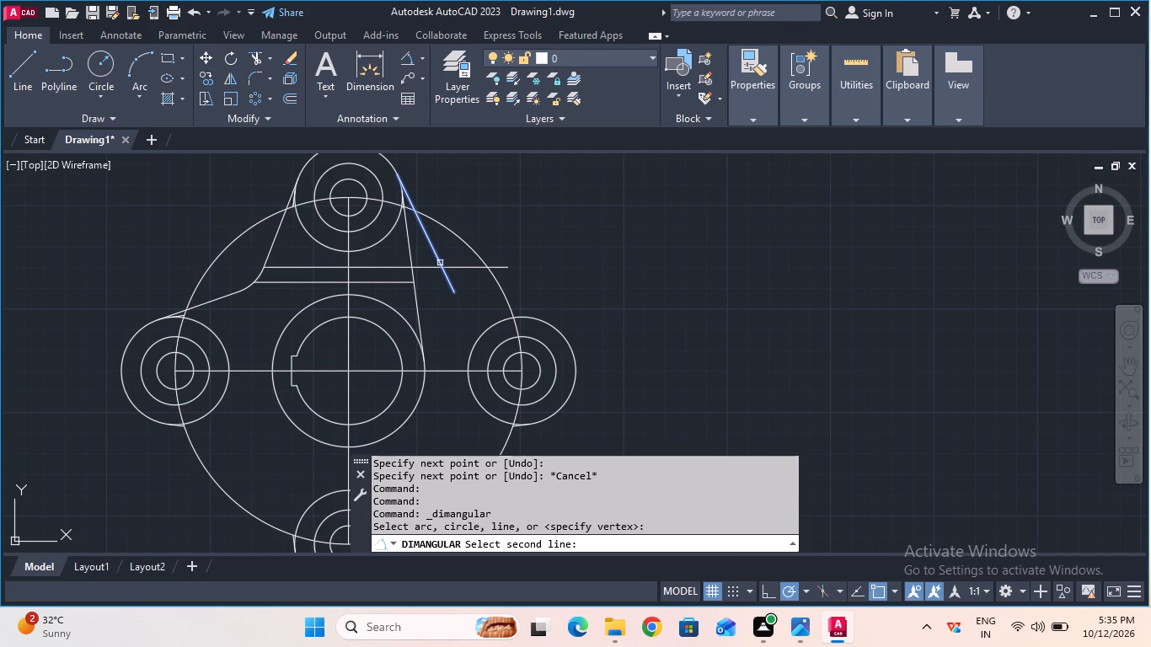
{"action": "left_click", "coordinate": [458, 265]}
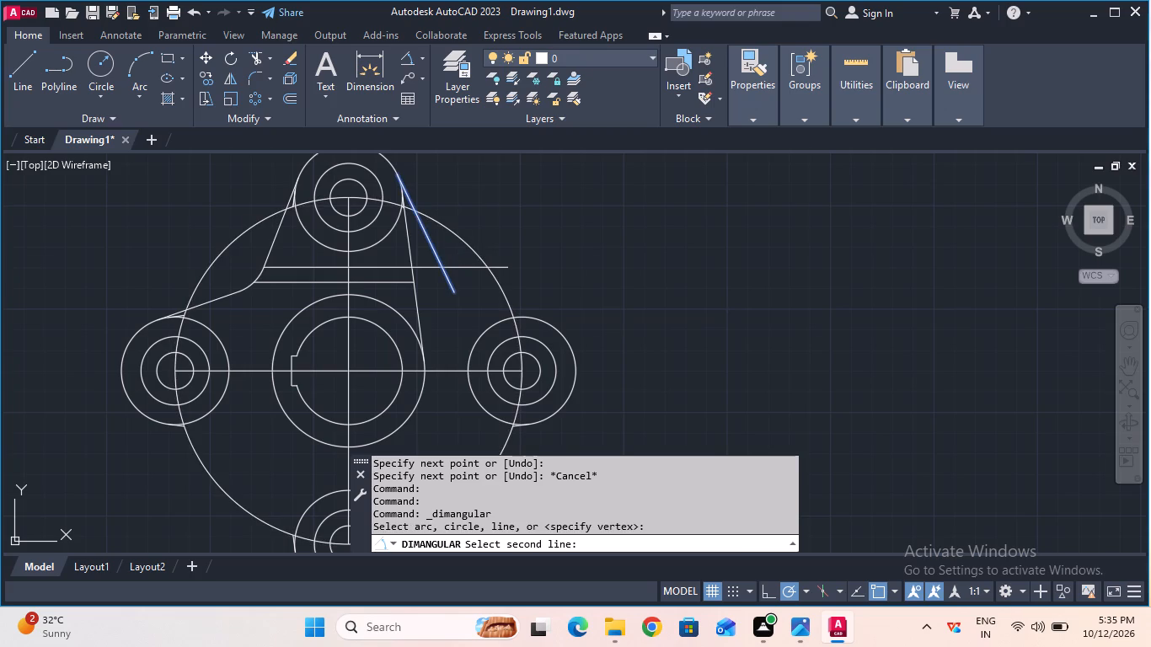
{"action": "left_click", "coordinate": [463, 265]}
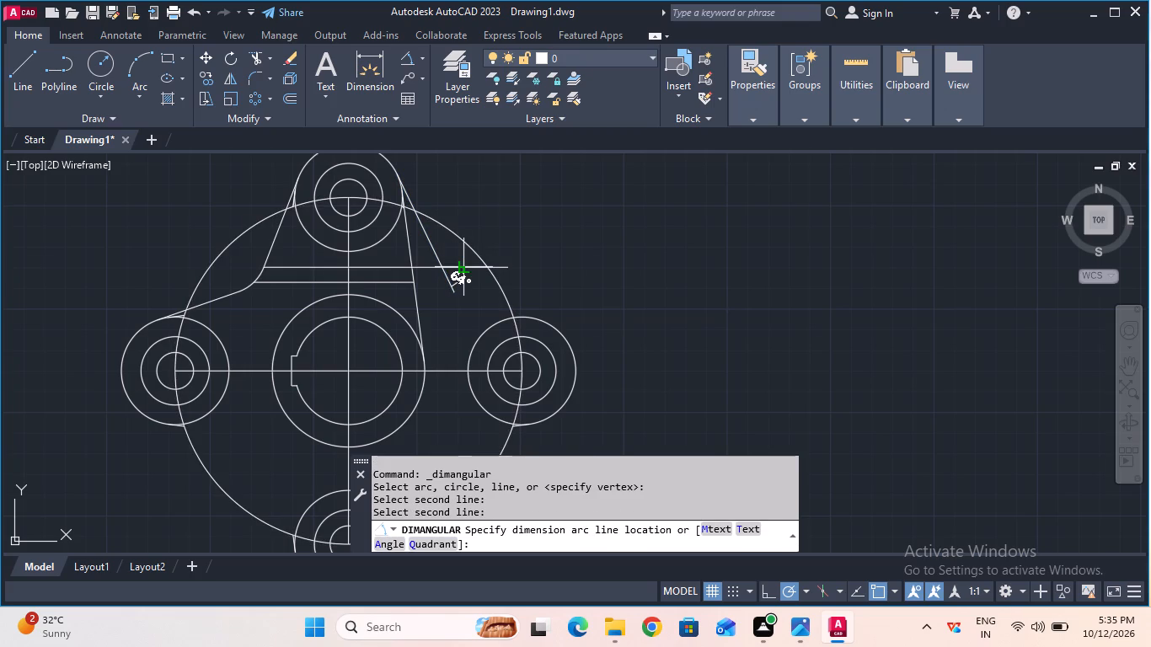
{"action": "key", "text": "Escape"}
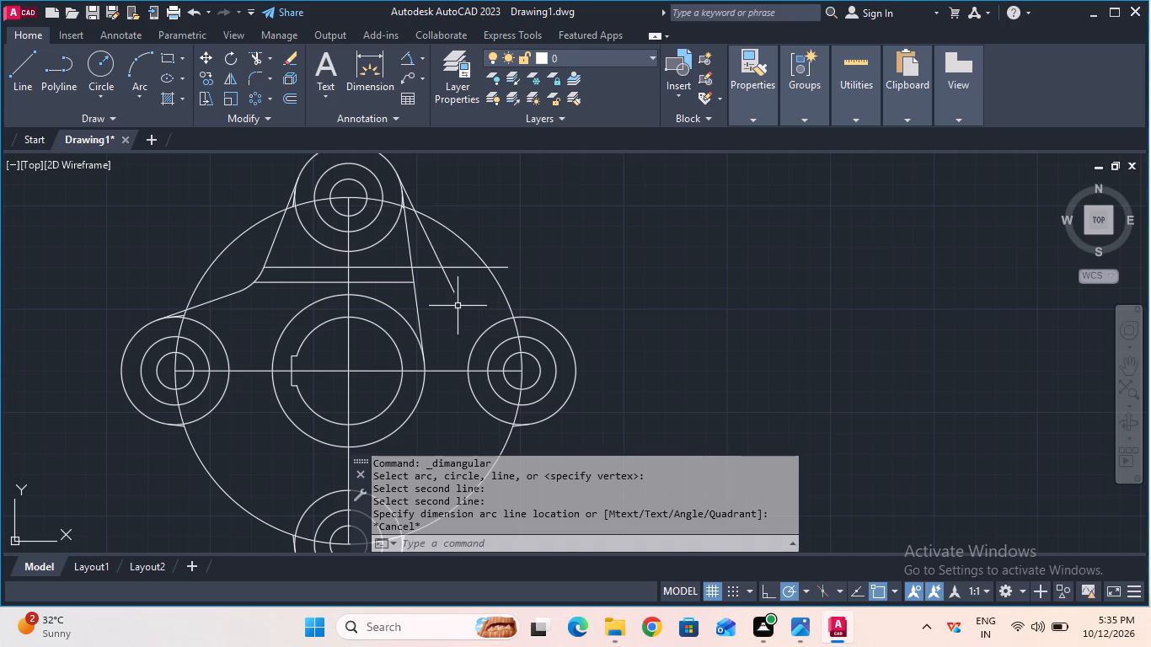
Draw a line tangent to the right lobe's outer circle, ending at the lower endpoint of the new top-lobe tangent line.
{"action": "key", "text": "l"}
{"action": "key", "text": "Return"}
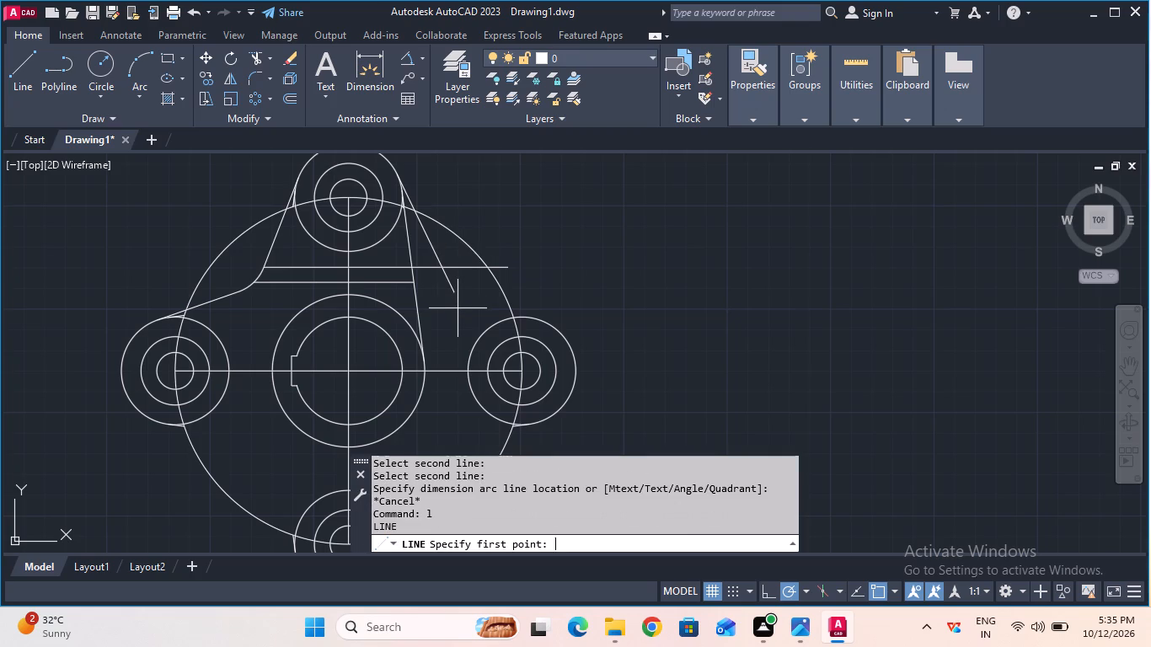
{"action": "type", "text": "tan"}
{"action": "key", "text": "Return"}
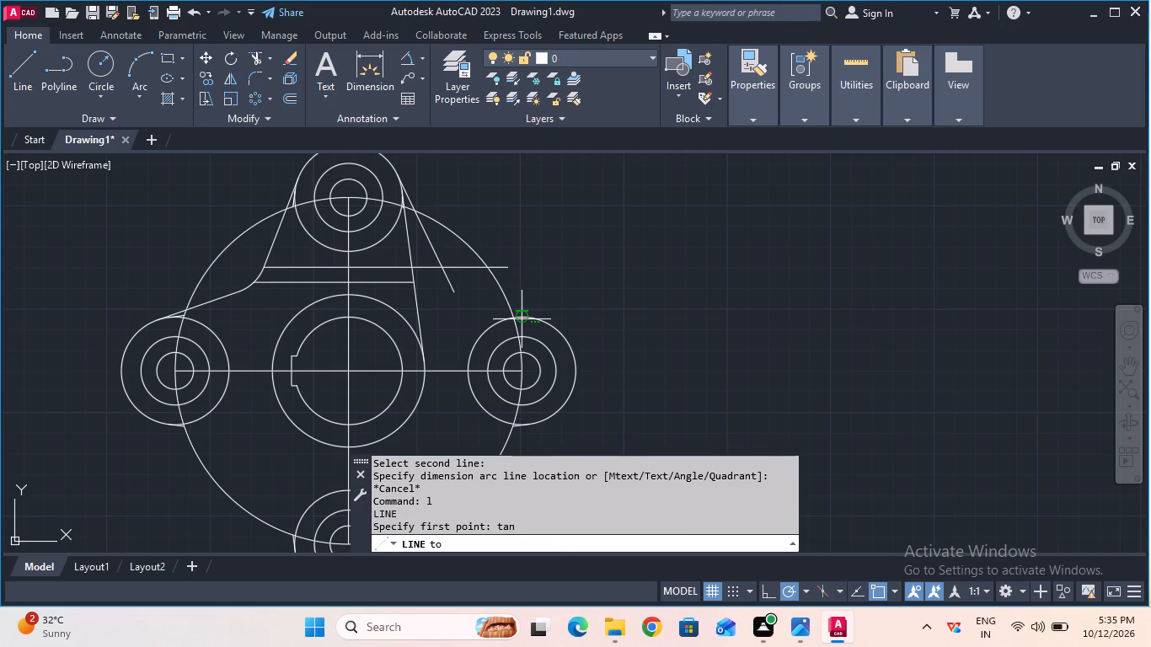
{"action": "left_click", "coordinate": [522, 321]}
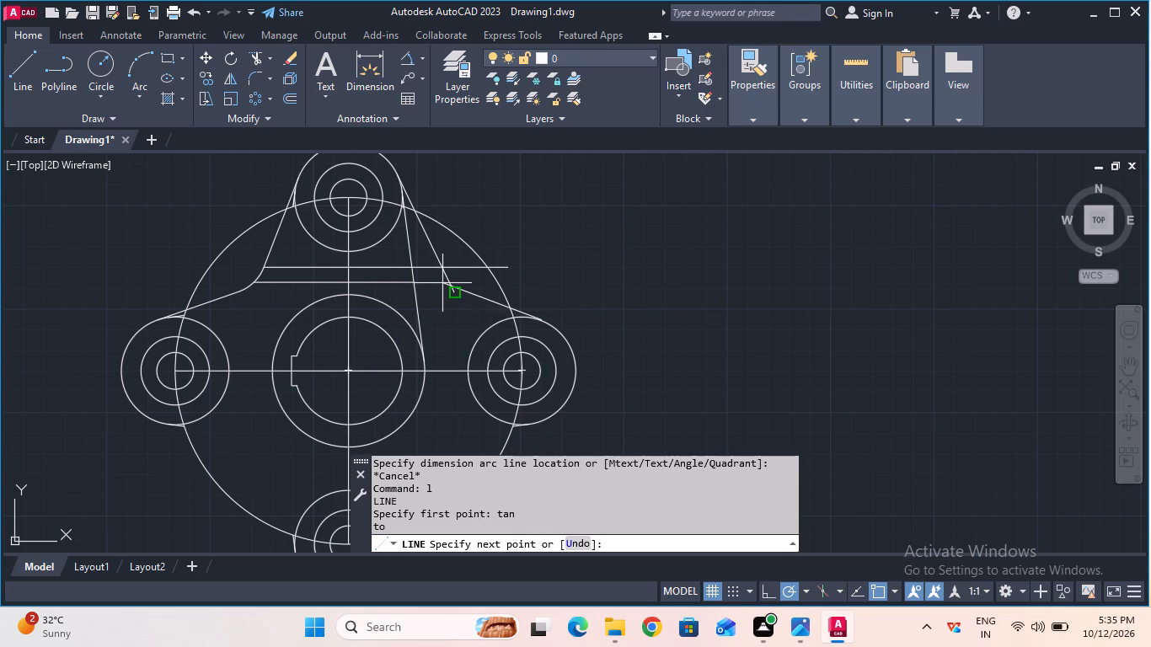
{"action": "left_click", "coordinate": [442, 282]}
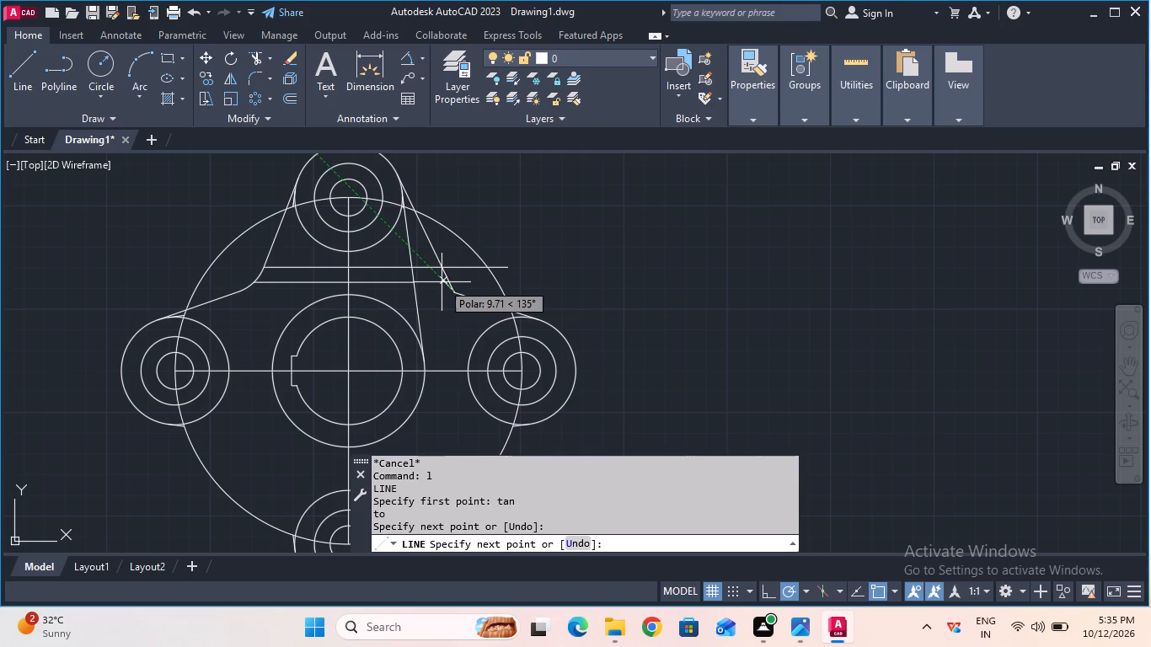
{"action": "key", "text": "Escape"}
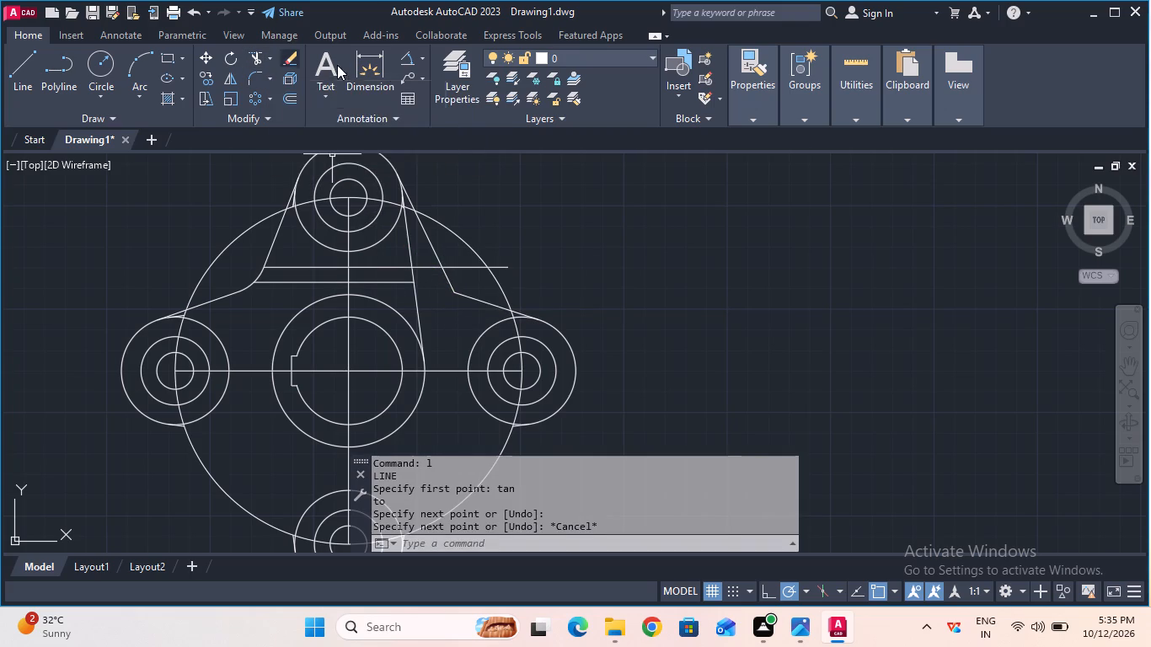
Check the angle between the top-lobe and right-lobe tangent lines that meet between the two lobes, using an angular dimension preview.
{"action": "left_click", "coordinate": [410, 67]}
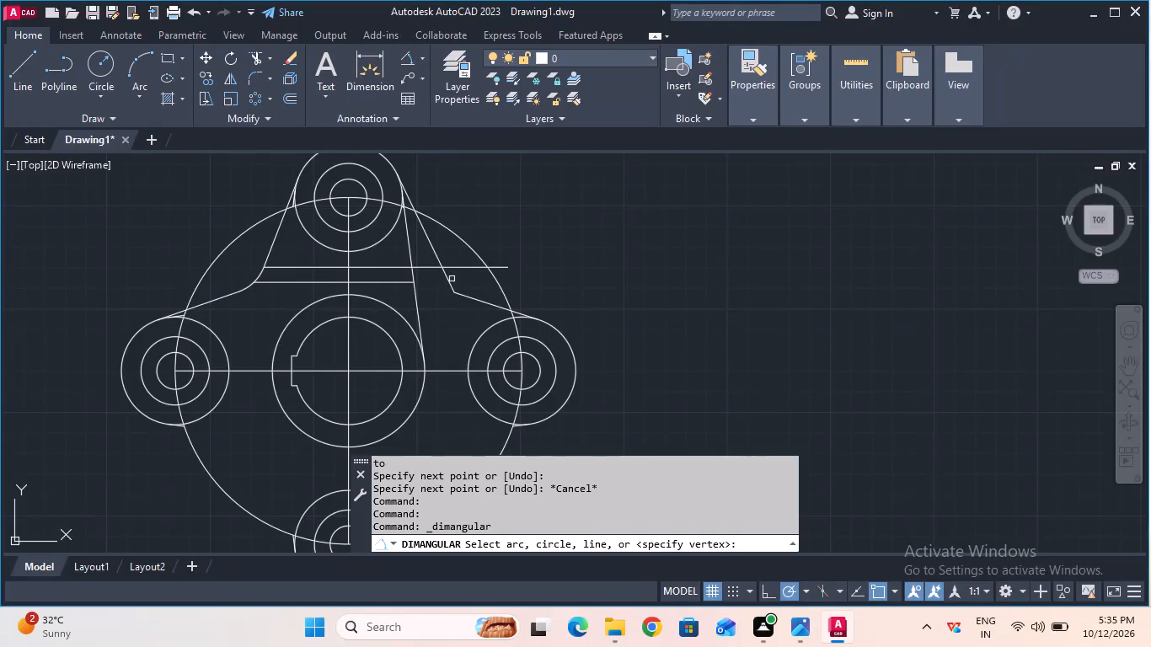
{"action": "left_click", "coordinate": [451, 282]}
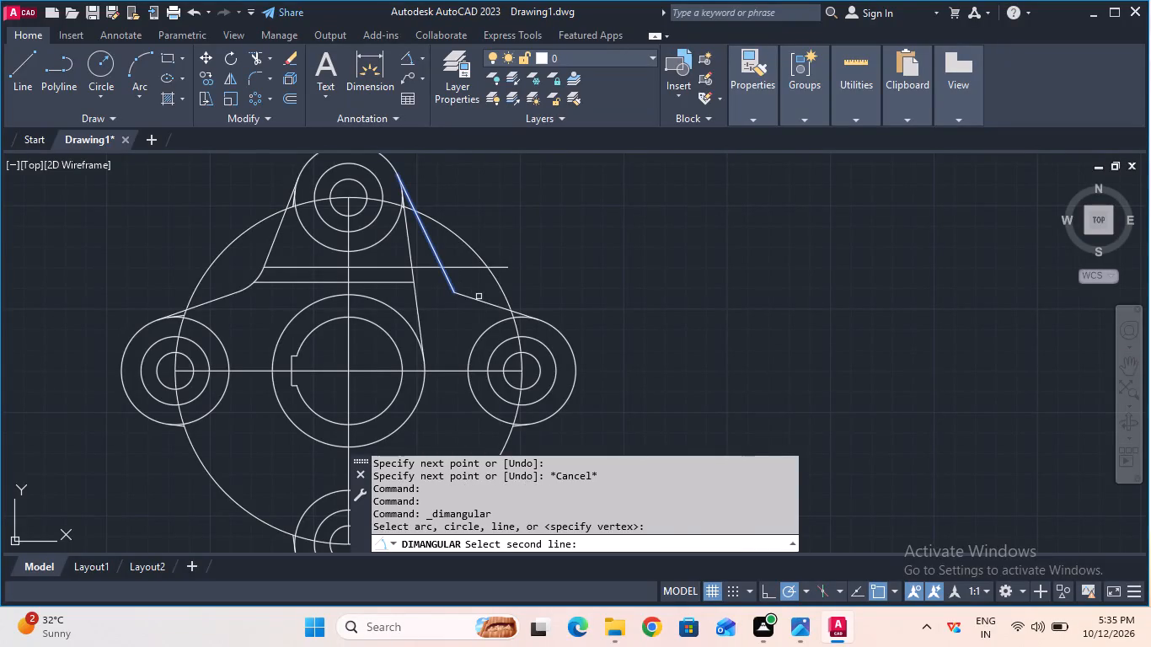
{"action": "left_click", "coordinate": [479, 299]}
{"action": "key", "text": "Escape"}
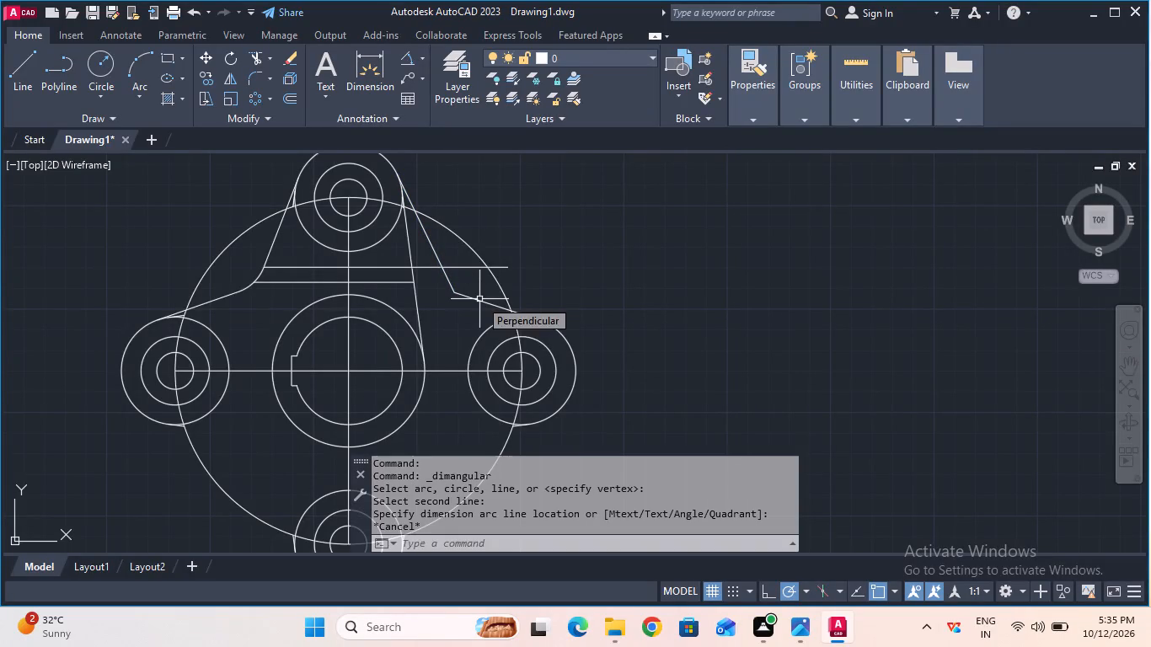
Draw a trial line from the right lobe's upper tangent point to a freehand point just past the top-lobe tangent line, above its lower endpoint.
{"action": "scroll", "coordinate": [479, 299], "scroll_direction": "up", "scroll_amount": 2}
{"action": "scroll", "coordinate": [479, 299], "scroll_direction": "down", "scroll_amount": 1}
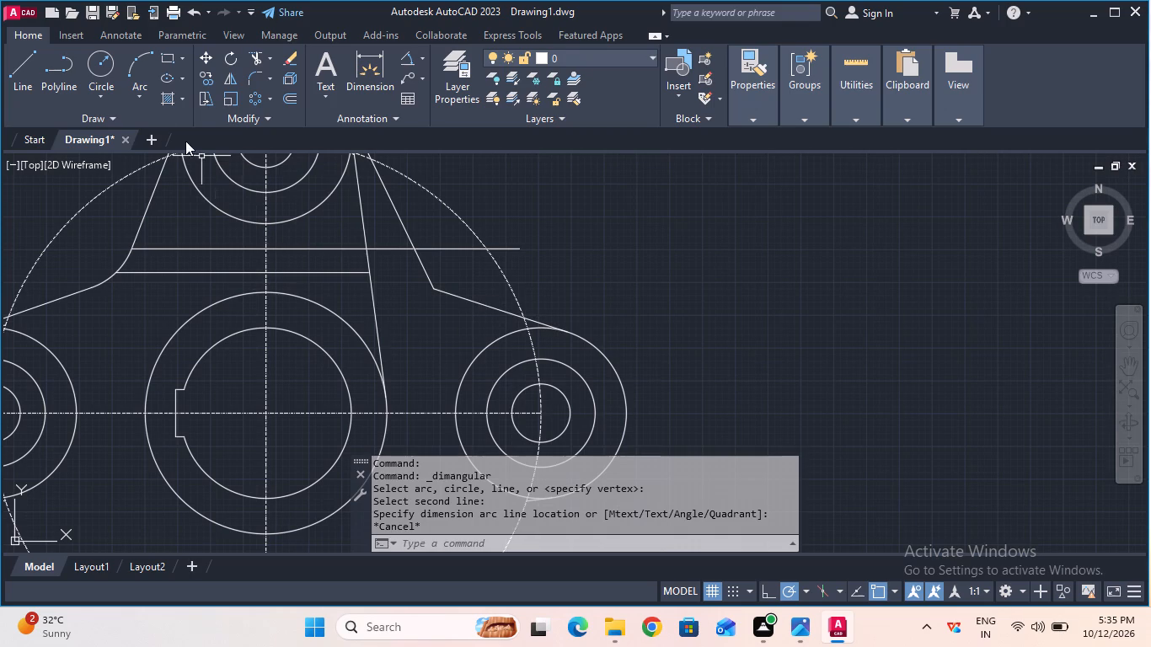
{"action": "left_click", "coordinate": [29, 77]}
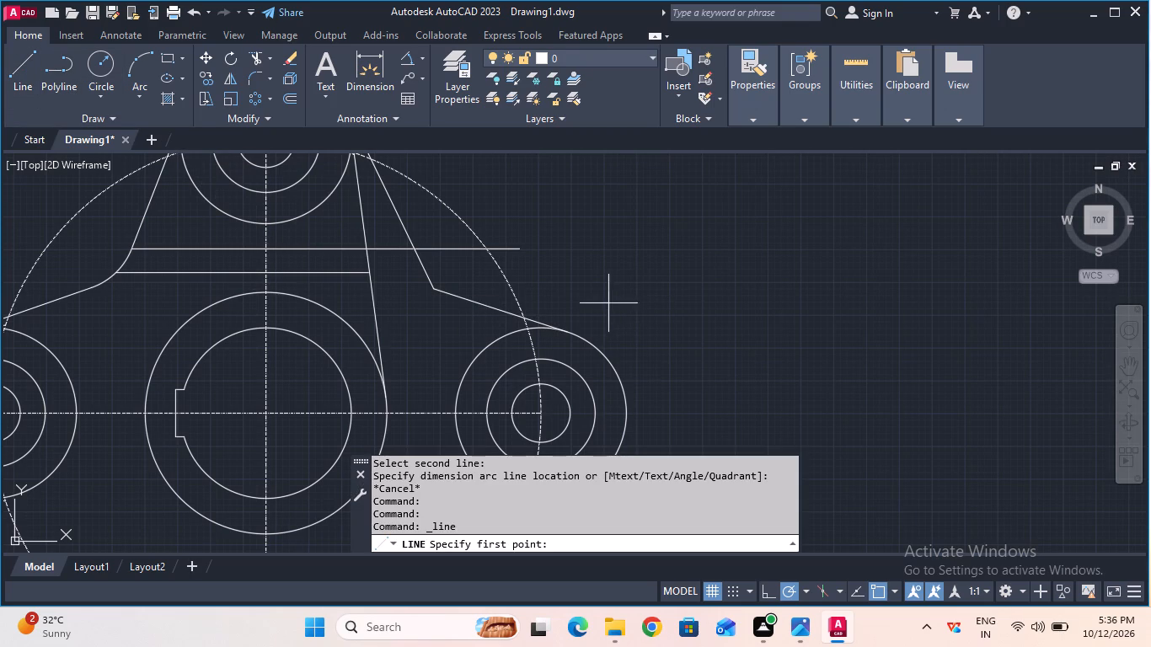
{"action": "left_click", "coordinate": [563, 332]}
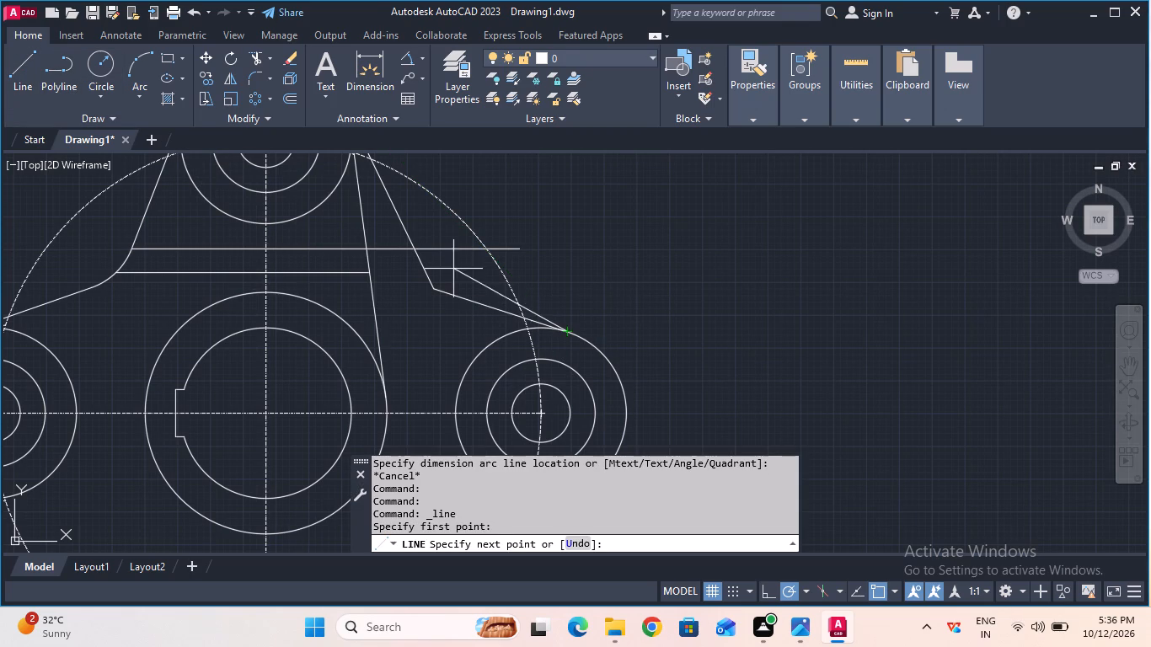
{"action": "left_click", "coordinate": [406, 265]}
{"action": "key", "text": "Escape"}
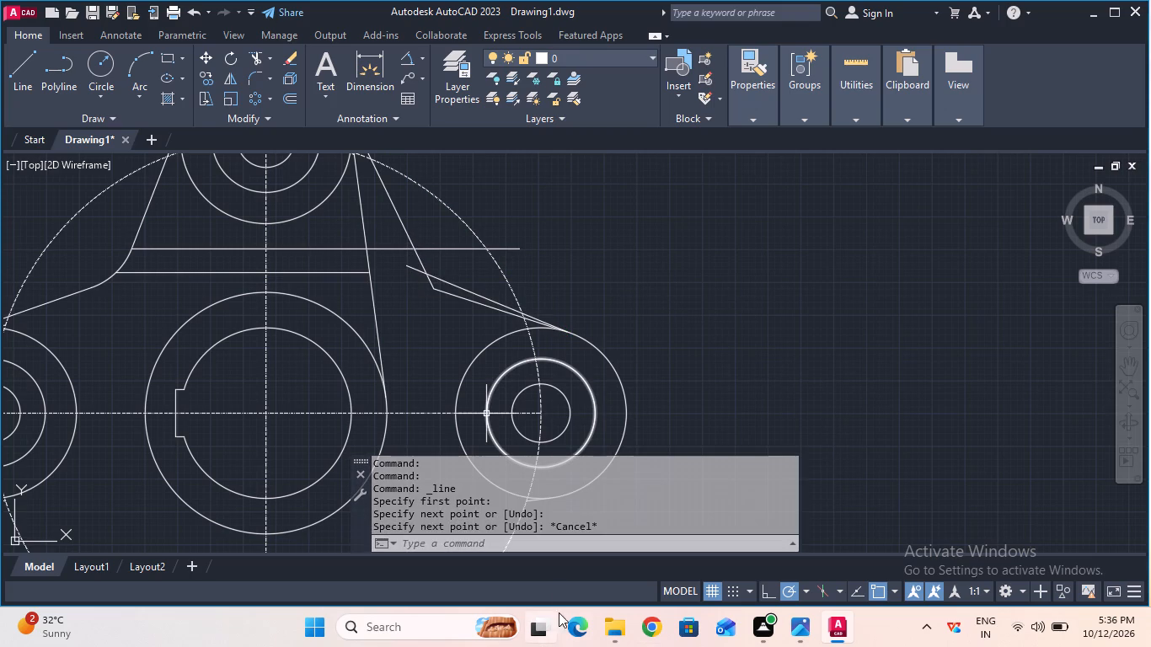
Check the angle between the top-lobe tangent line and the new trial line, using an angular dimension preview.
{"action": "left_click", "coordinate": [405, 56]}
{"action": "left_click", "coordinate": [412, 239]}
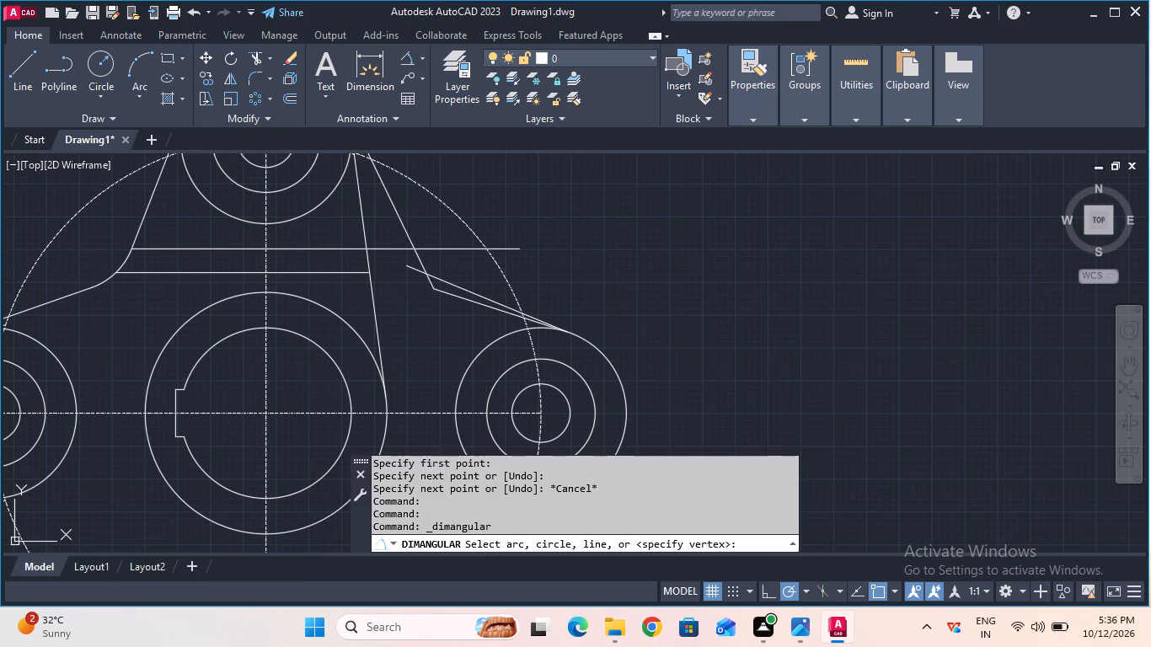
{"action": "left_click", "coordinate": [452, 281]}
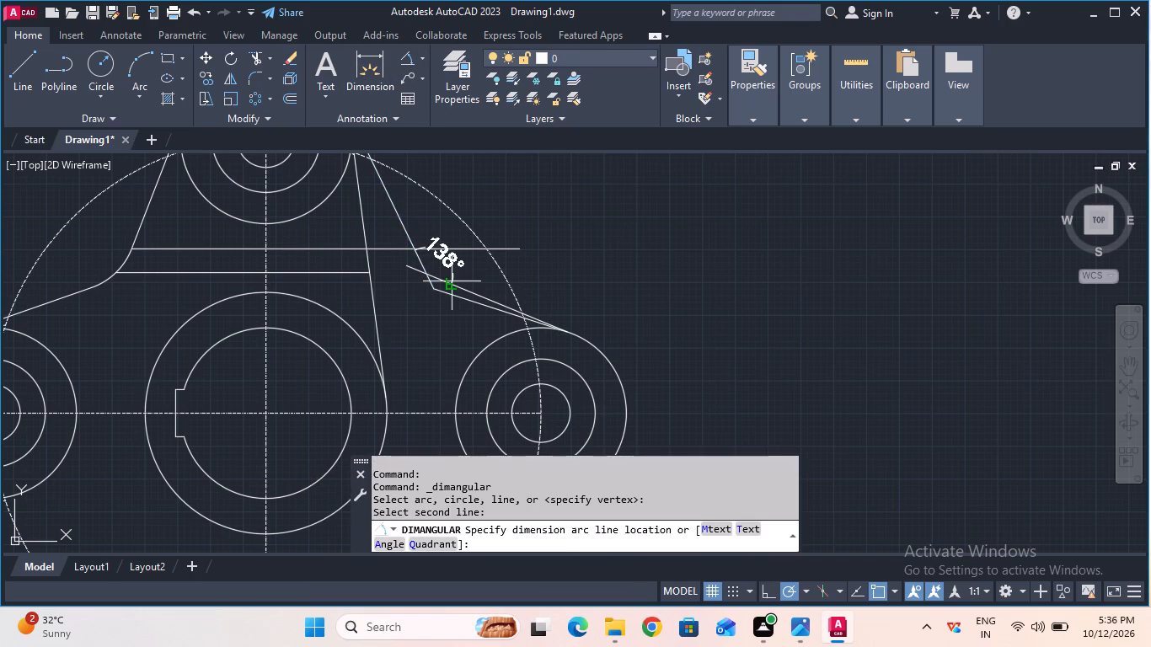
{"action": "key", "text": "Escape"}
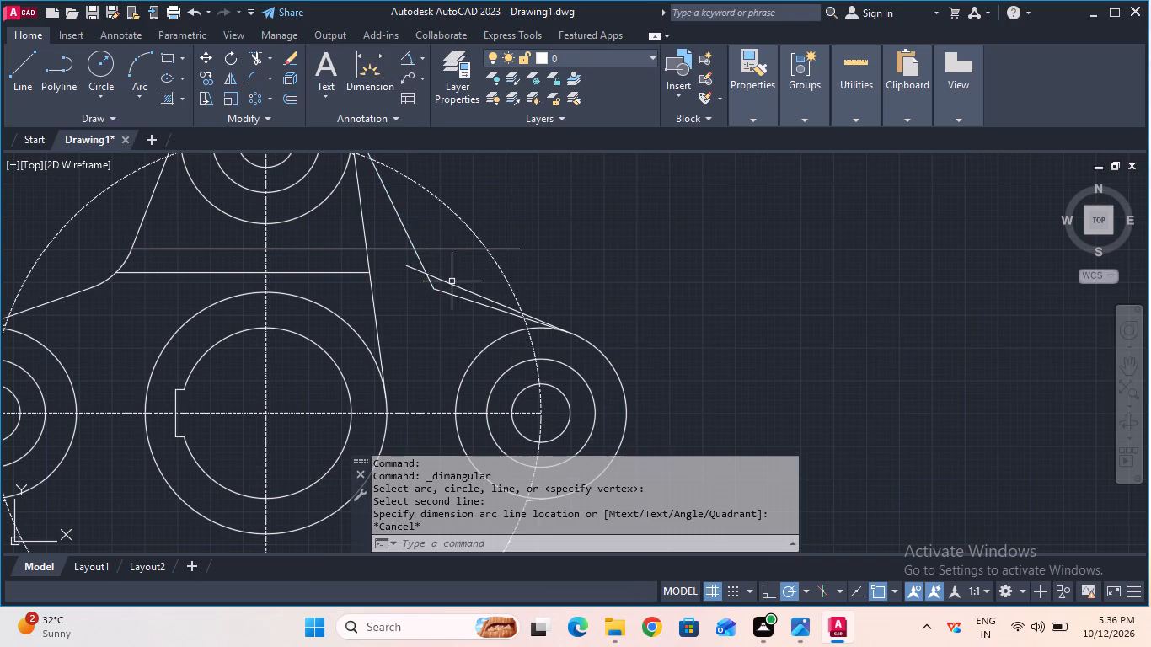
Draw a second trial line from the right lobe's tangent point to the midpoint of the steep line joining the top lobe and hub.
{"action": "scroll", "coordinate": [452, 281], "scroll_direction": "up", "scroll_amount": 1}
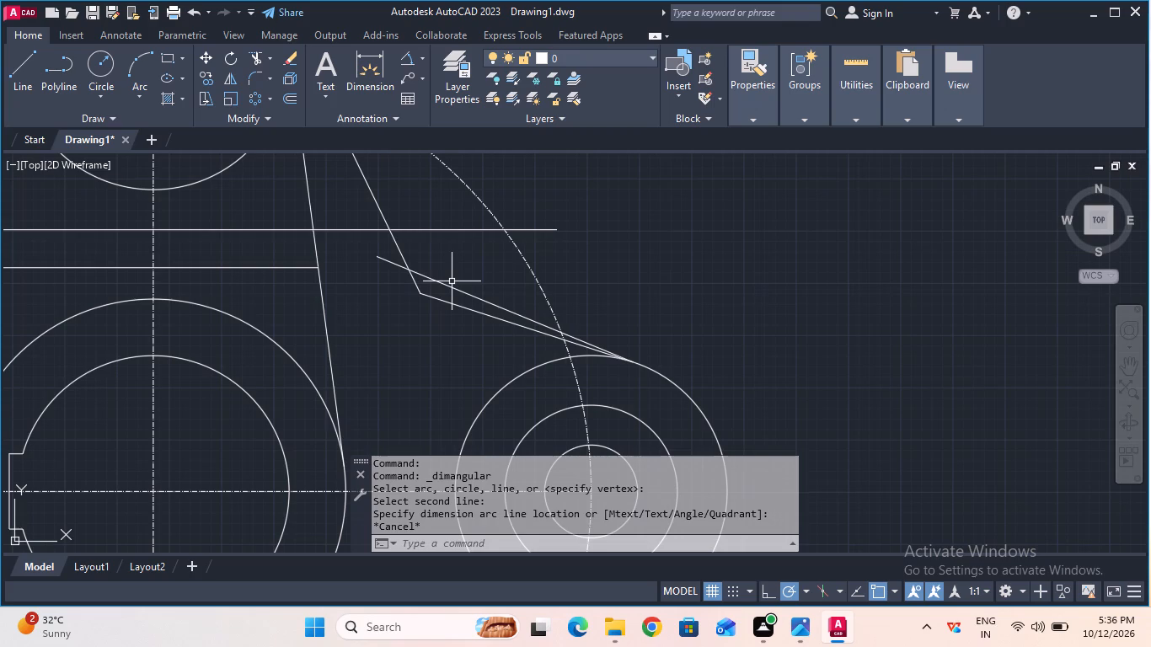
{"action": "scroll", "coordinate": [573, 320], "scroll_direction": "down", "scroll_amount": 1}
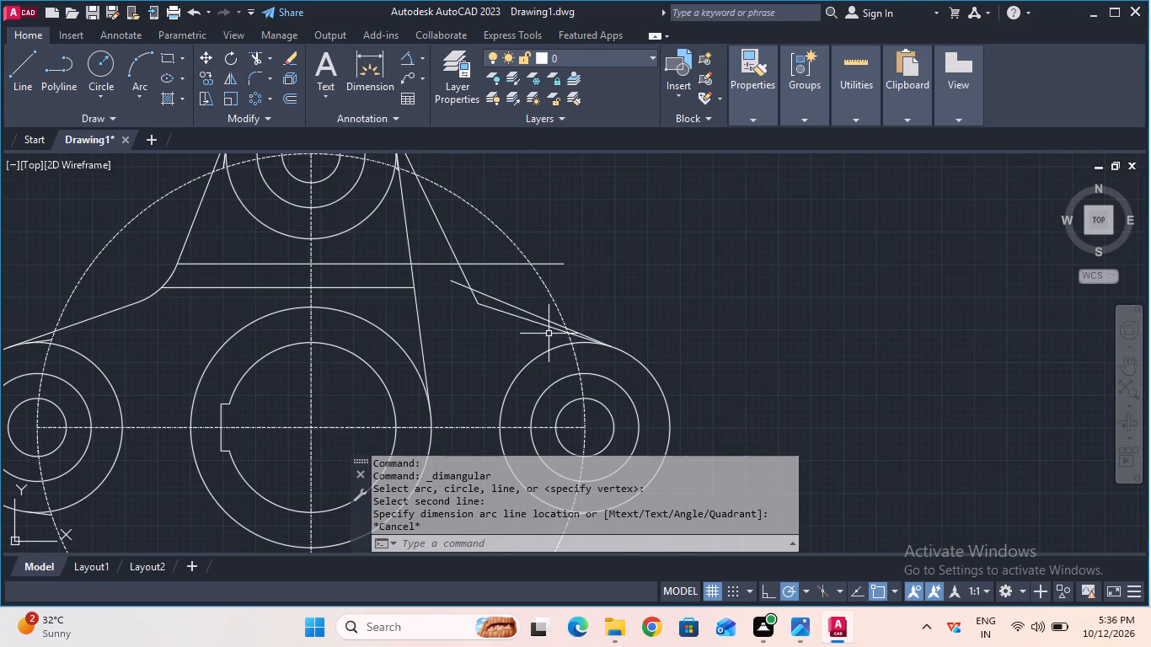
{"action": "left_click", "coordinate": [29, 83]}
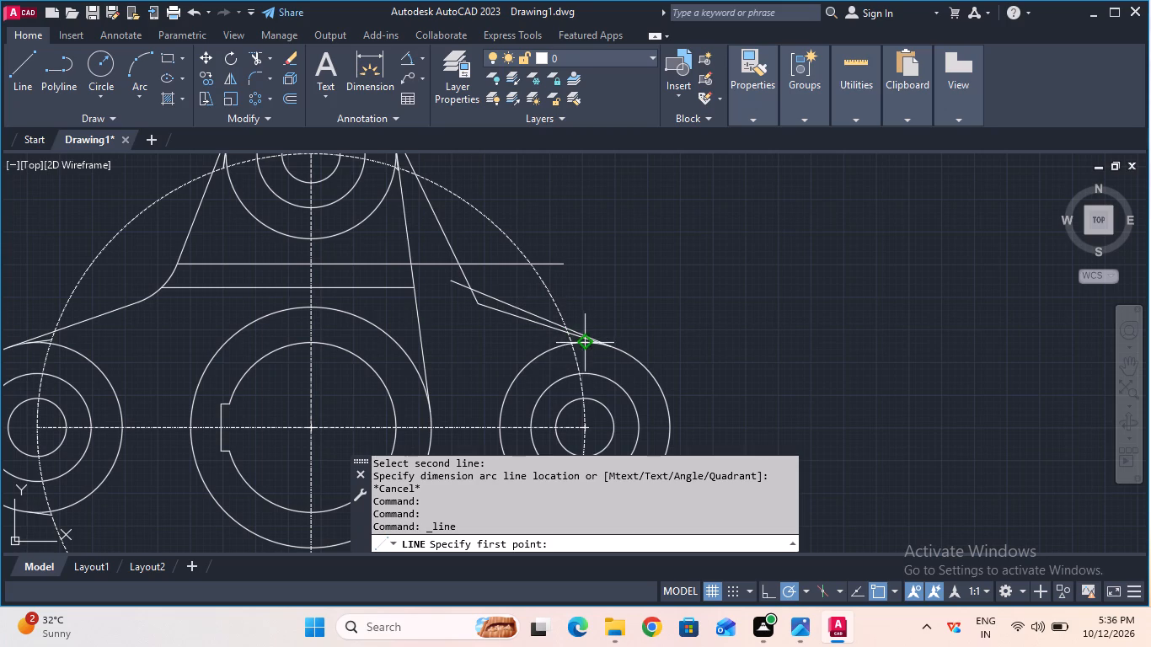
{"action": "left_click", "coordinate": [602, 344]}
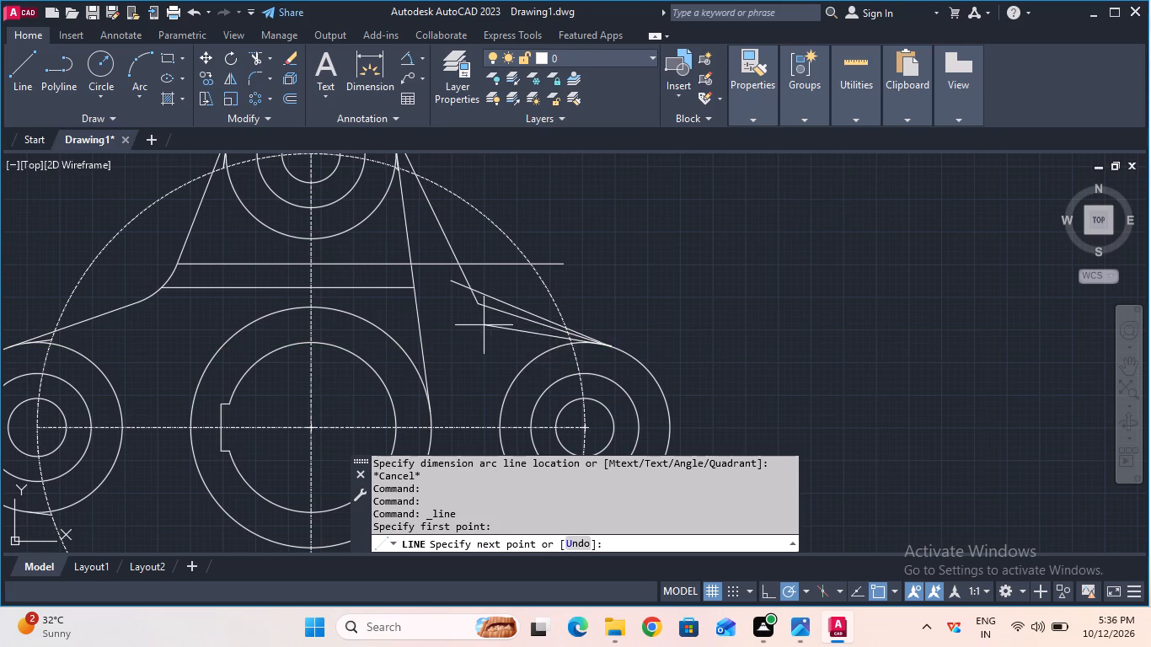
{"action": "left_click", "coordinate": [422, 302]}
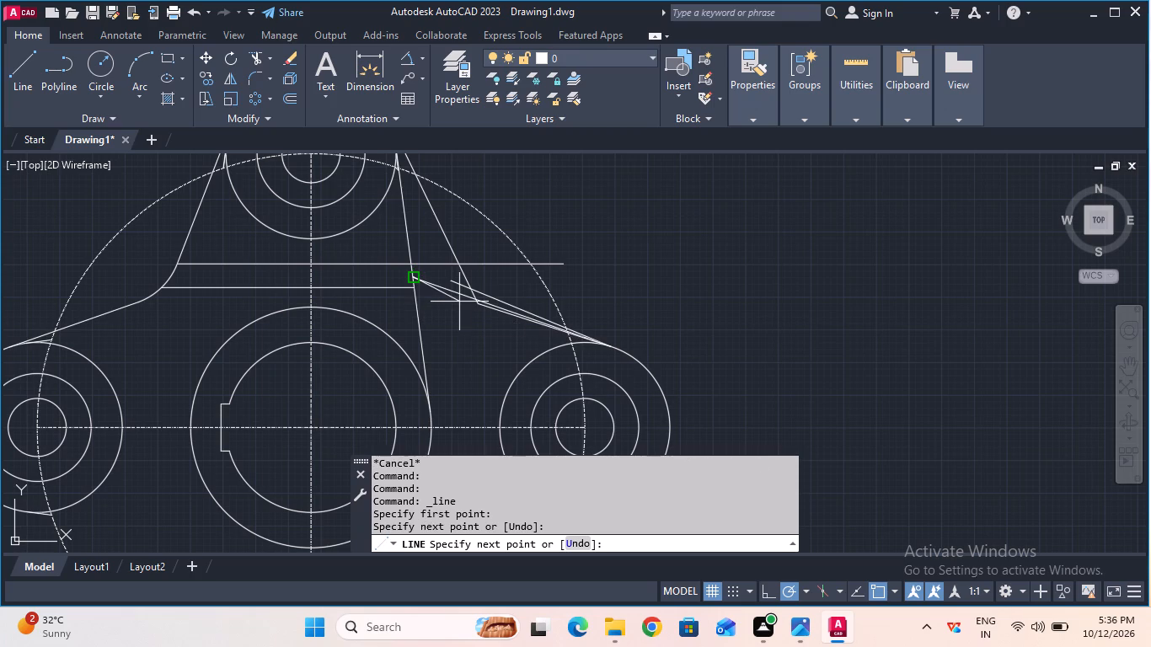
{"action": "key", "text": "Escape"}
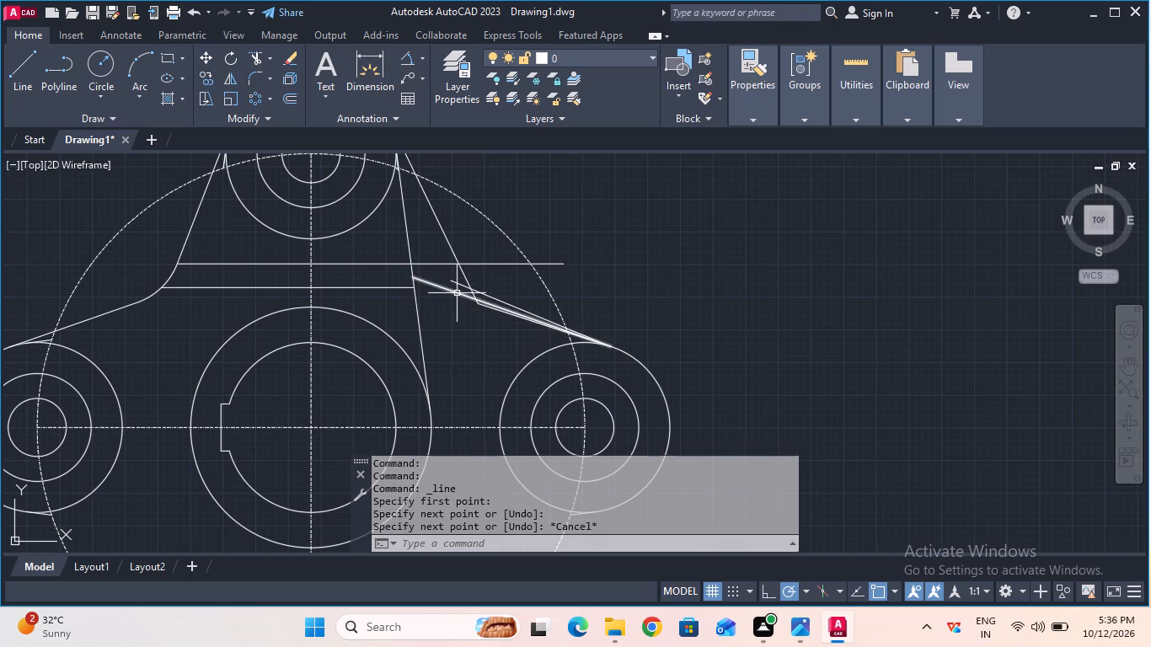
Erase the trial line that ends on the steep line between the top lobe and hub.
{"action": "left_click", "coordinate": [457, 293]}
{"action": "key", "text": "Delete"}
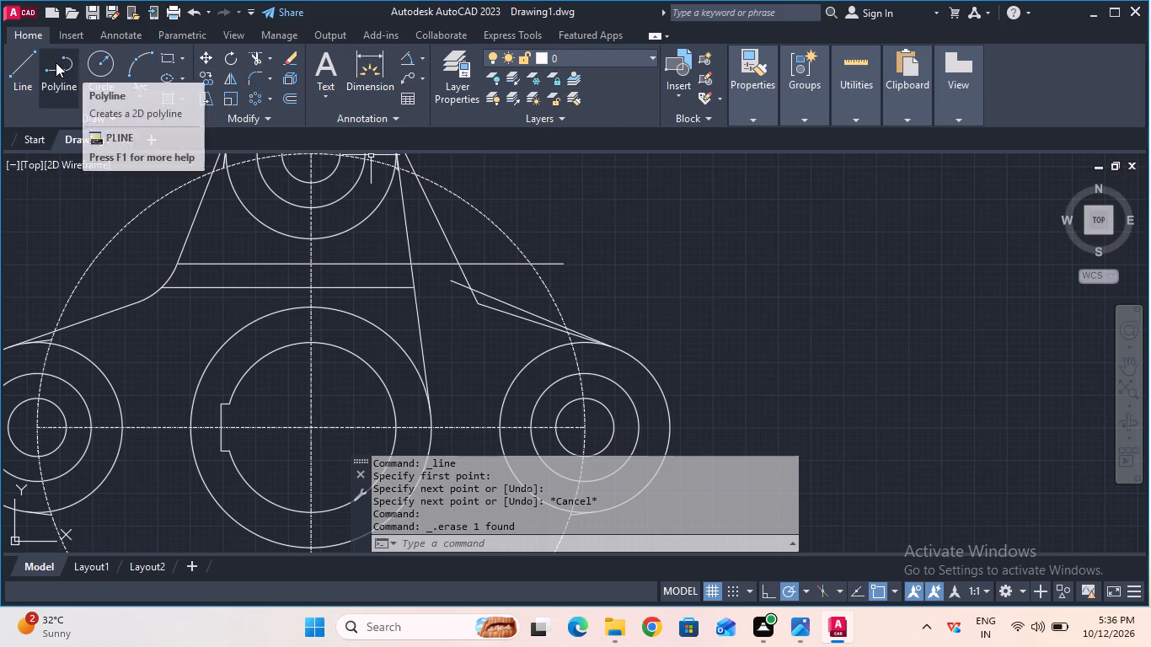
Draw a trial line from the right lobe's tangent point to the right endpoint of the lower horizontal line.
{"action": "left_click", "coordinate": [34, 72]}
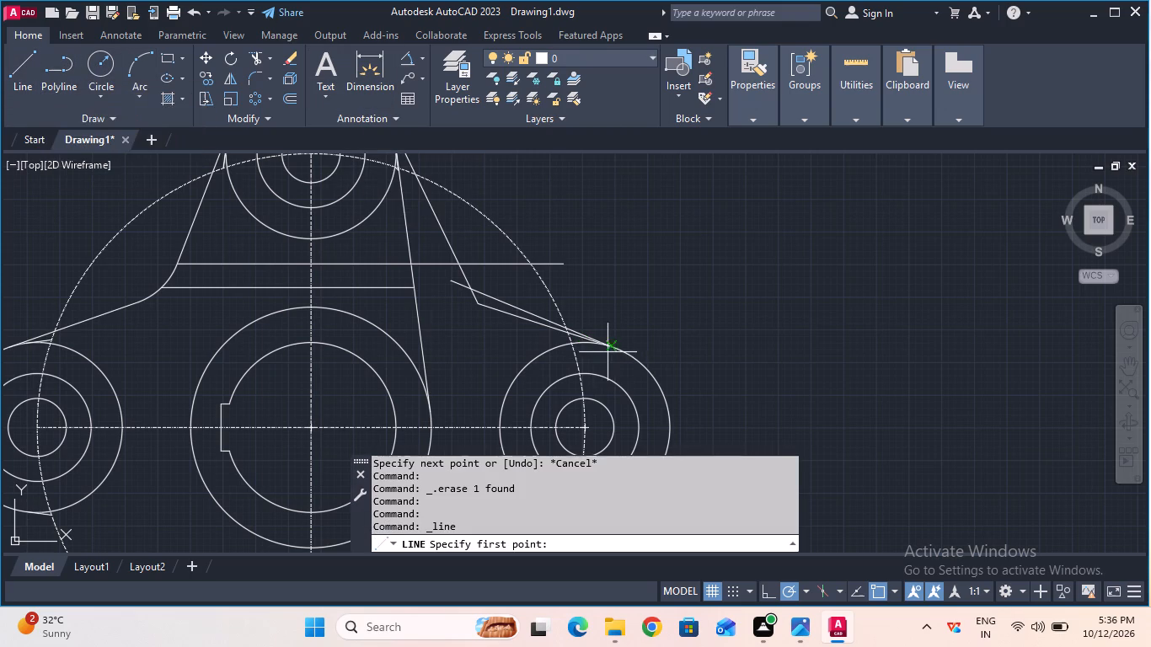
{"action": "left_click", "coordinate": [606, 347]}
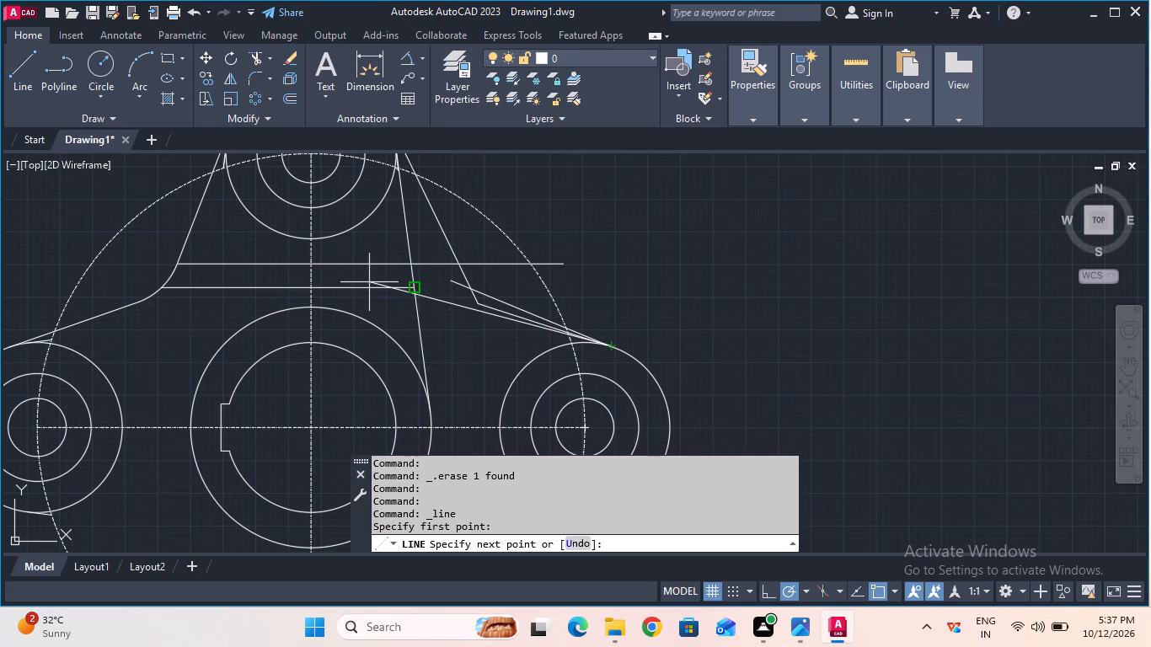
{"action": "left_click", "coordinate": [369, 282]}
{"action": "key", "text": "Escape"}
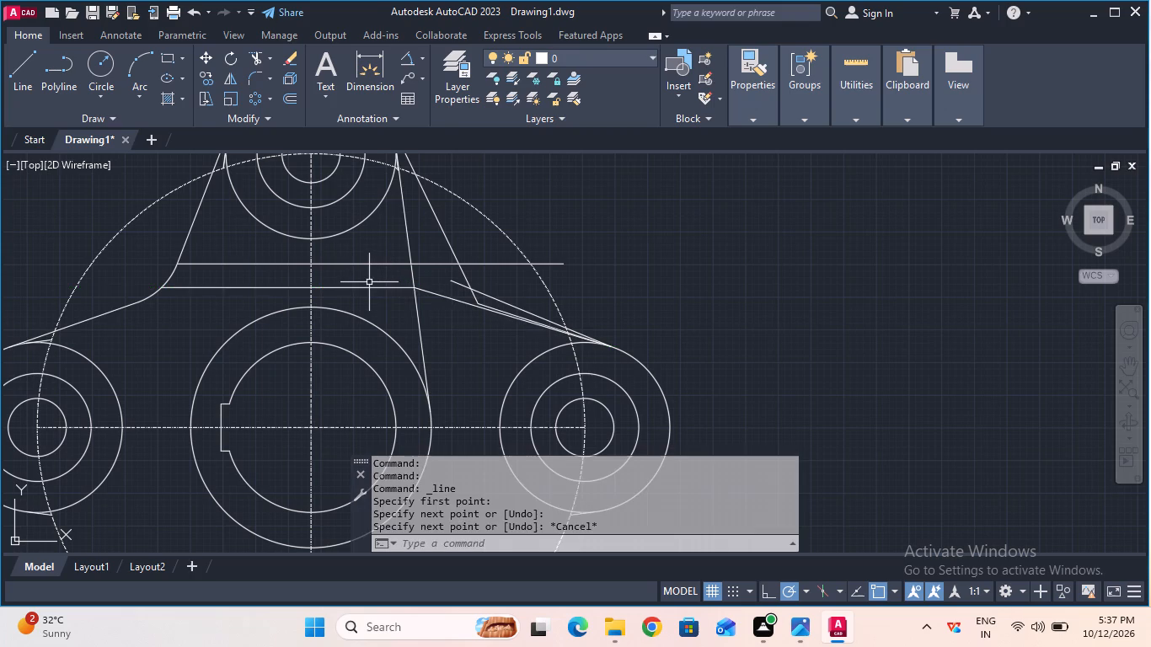
Check the angle between the top-lobe tangent line and the trial line to the lower horizontal line, using an angular dimension preview.
{"action": "scroll", "coordinate": [369, 282], "scroll_direction": "up", "scroll_amount": 1}
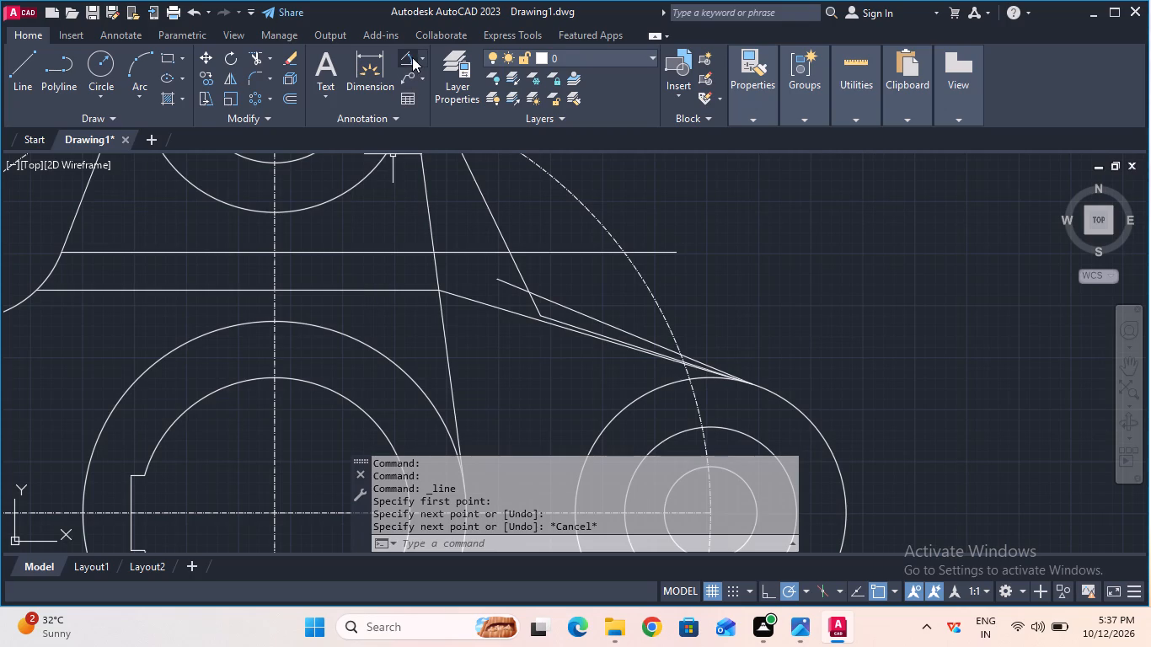
{"action": "left_click", "coordinate": [412, 57]}
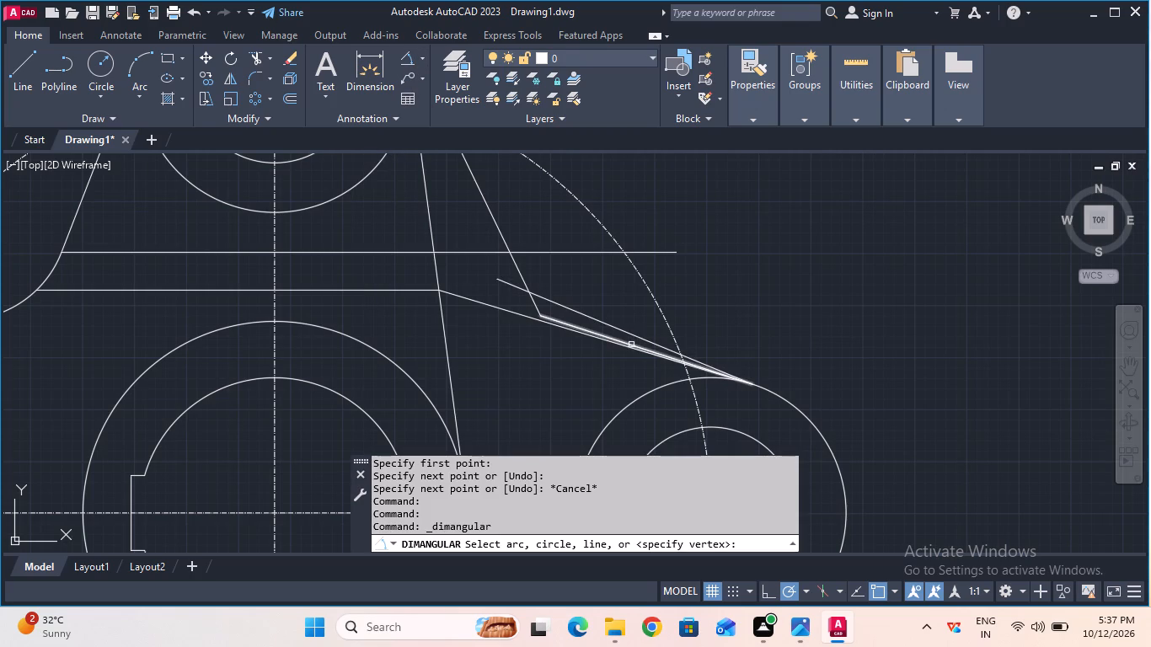
{"action": "left_click", "coordinate": [630, 345]}
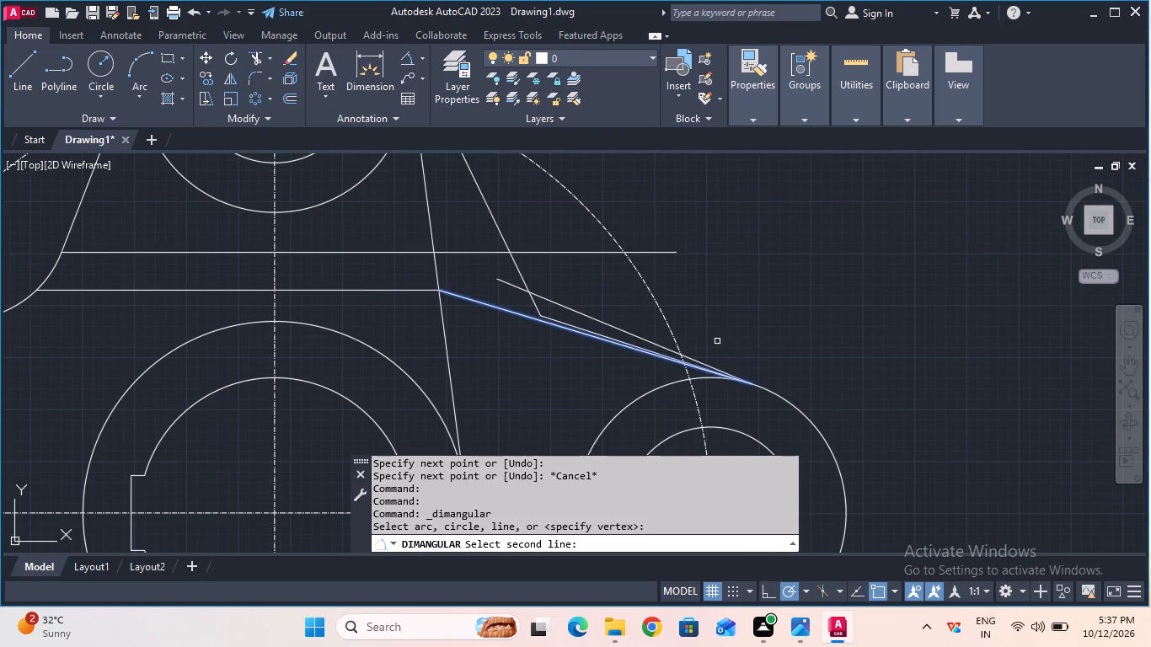
{"action": "left_click", "coordinate": [526, 282]}
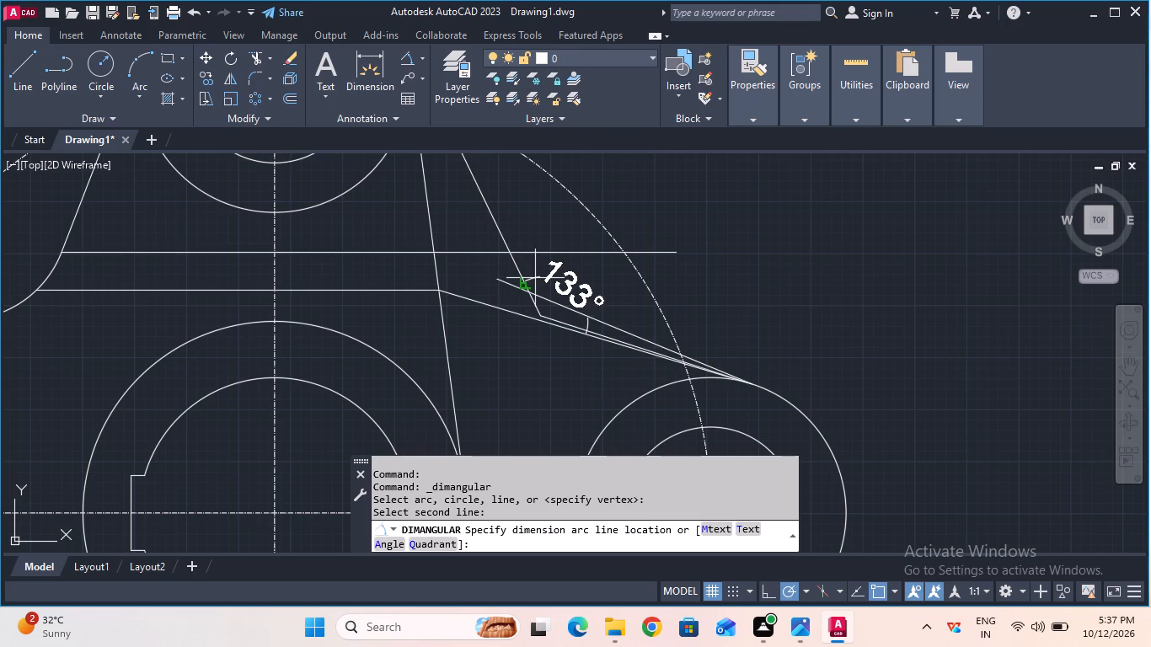
{"action": "key", "text": "Escape"}
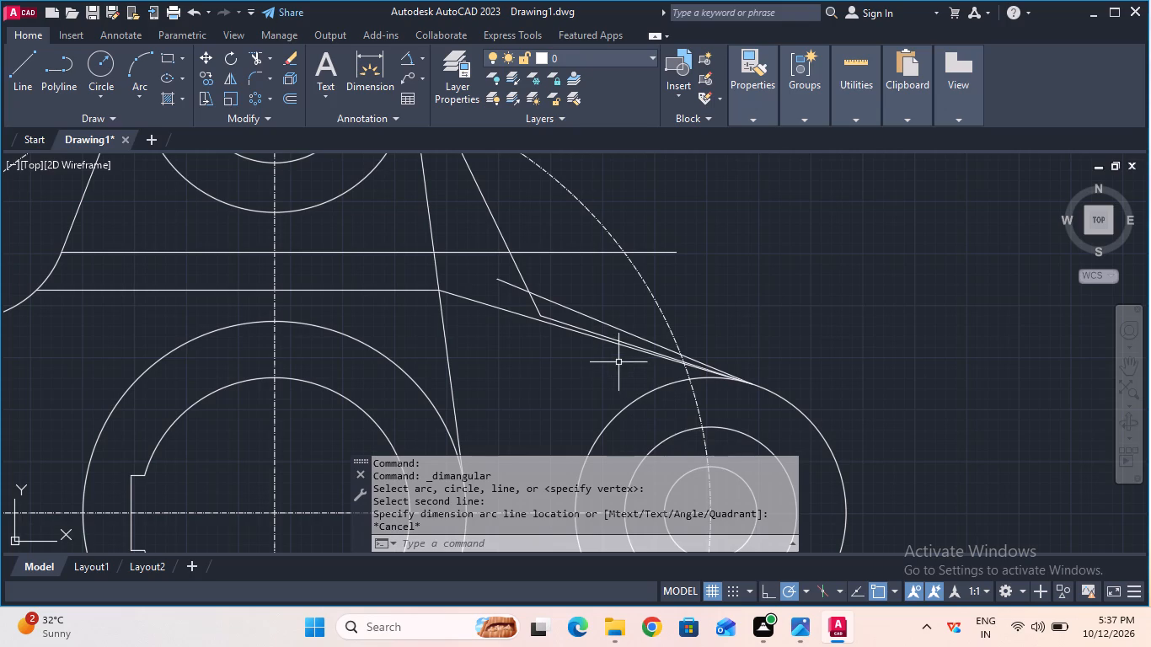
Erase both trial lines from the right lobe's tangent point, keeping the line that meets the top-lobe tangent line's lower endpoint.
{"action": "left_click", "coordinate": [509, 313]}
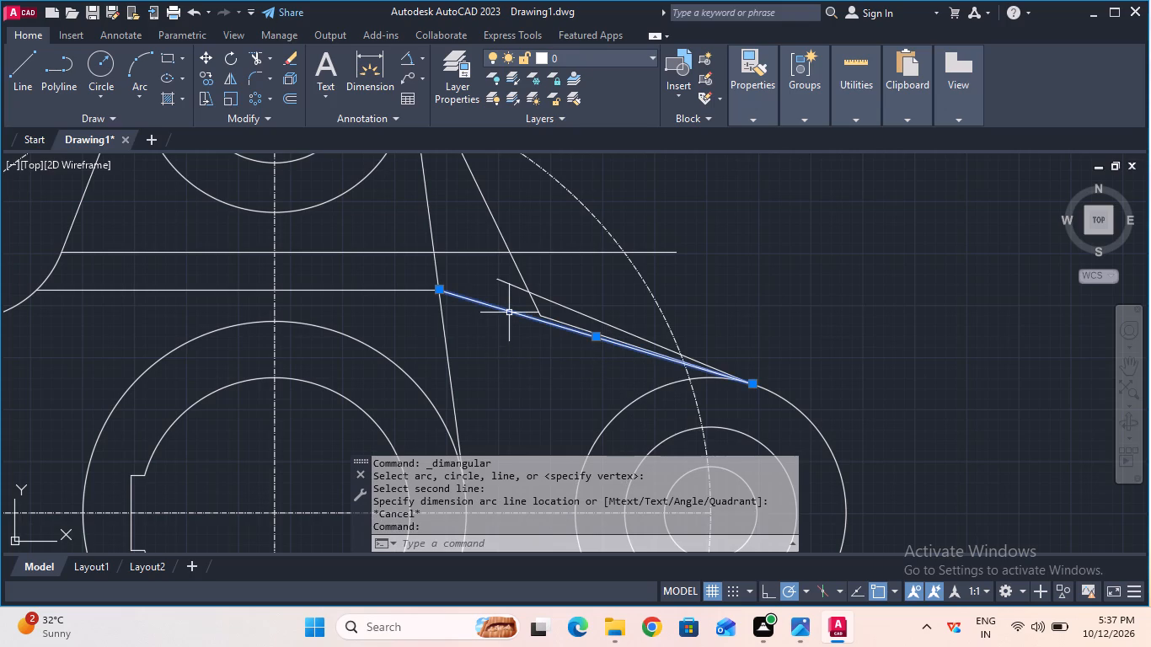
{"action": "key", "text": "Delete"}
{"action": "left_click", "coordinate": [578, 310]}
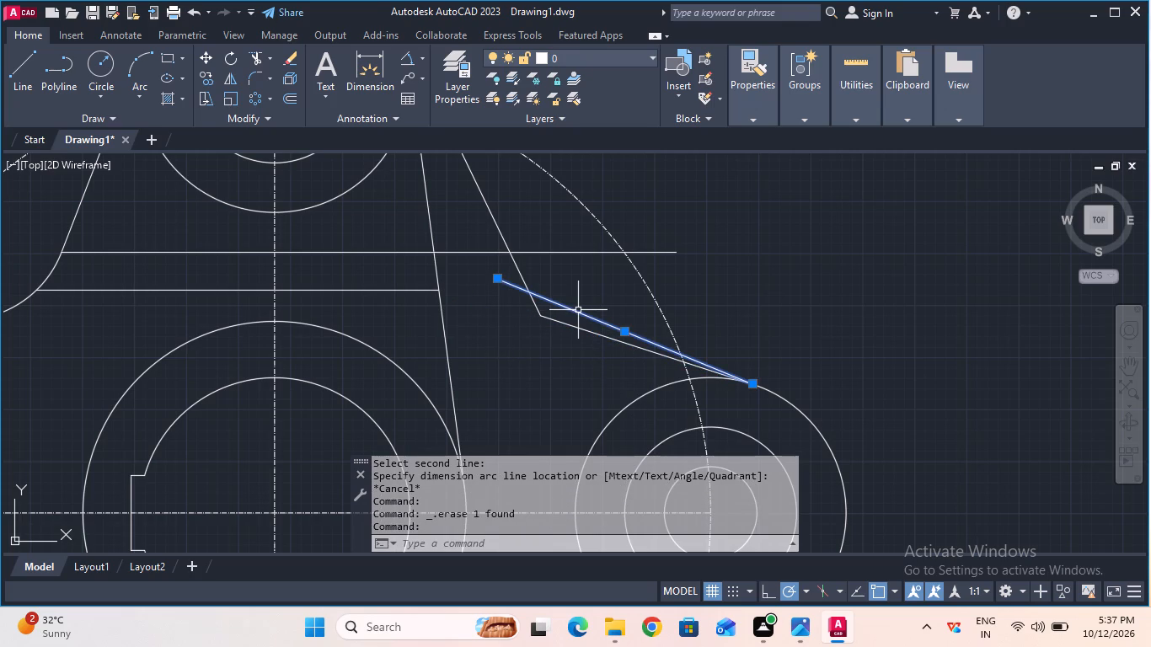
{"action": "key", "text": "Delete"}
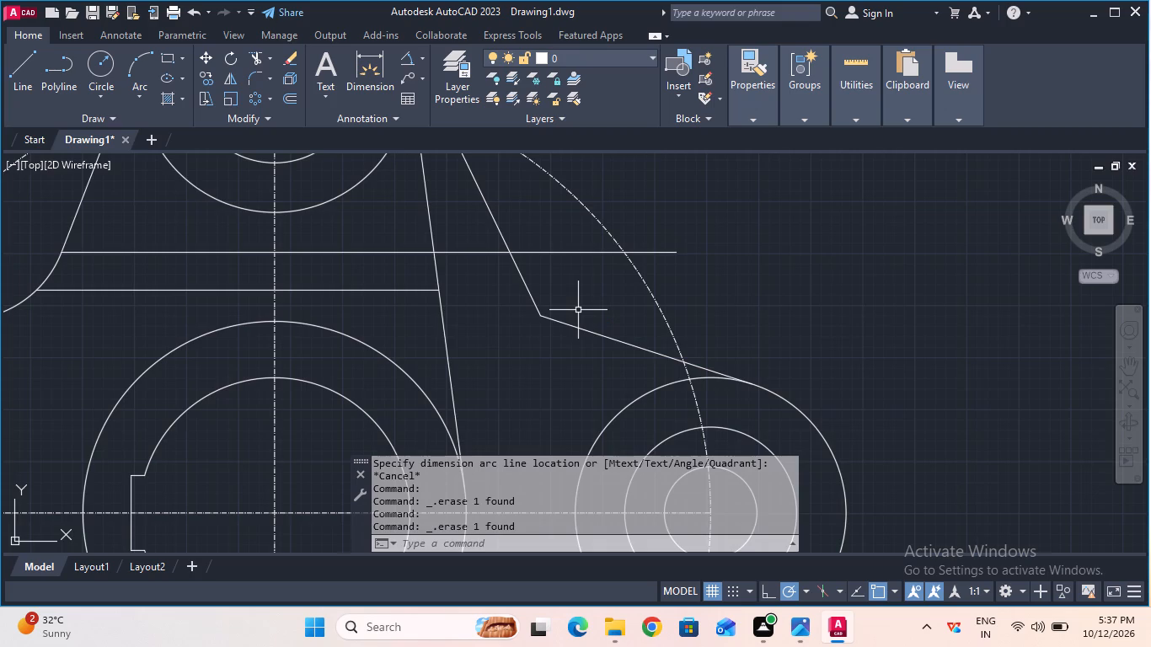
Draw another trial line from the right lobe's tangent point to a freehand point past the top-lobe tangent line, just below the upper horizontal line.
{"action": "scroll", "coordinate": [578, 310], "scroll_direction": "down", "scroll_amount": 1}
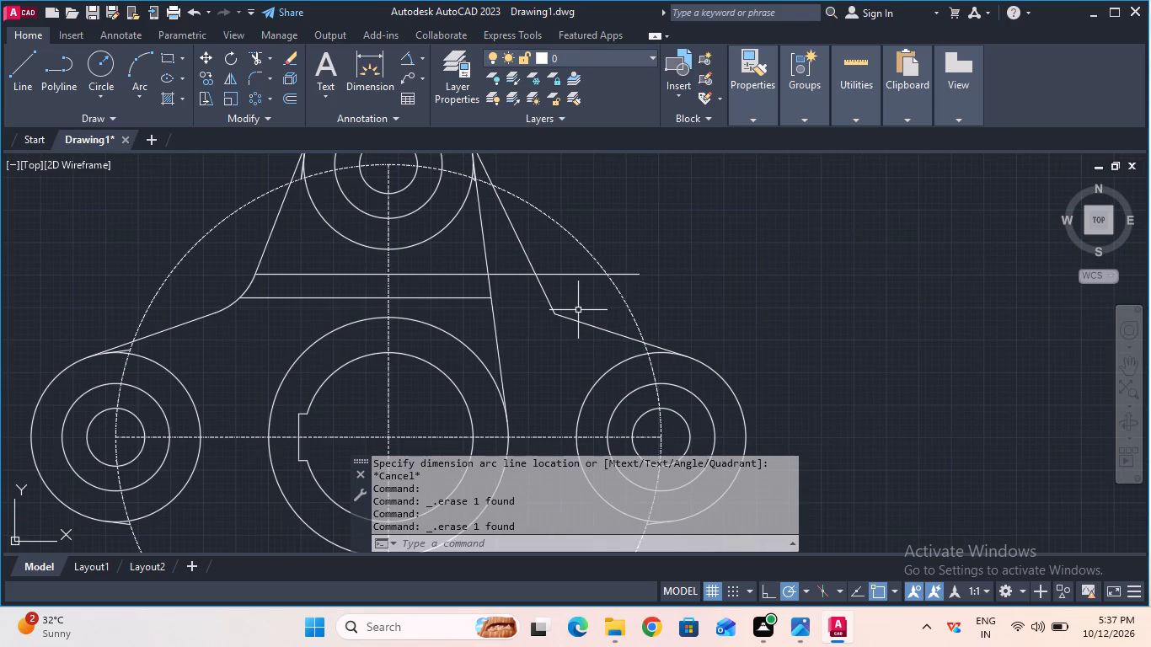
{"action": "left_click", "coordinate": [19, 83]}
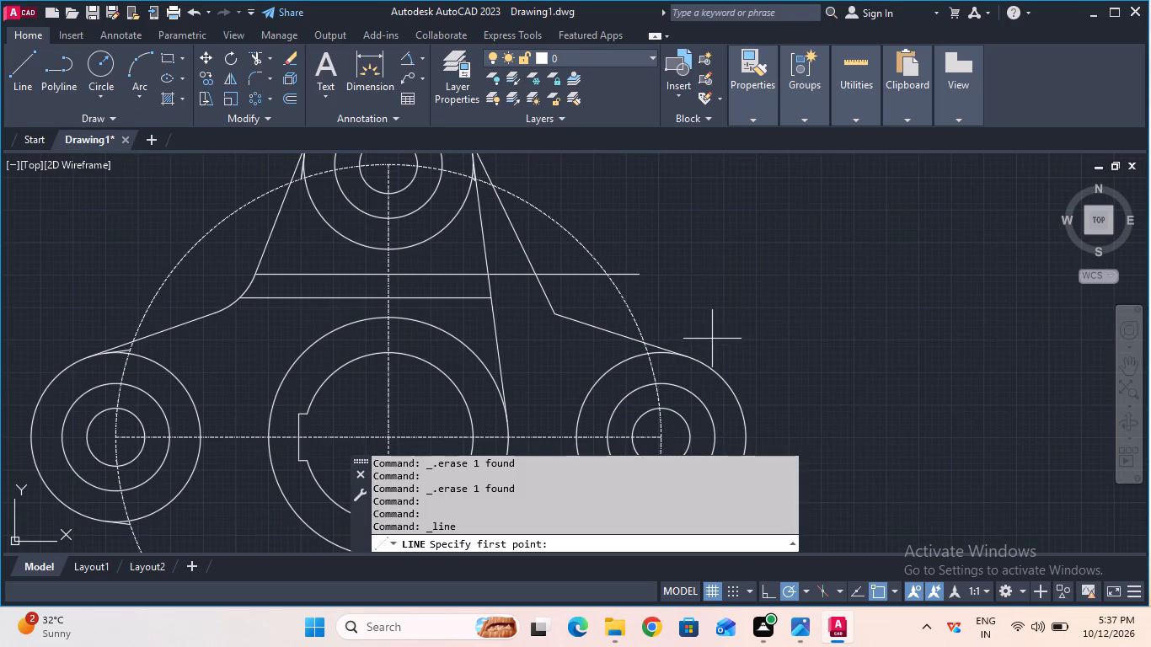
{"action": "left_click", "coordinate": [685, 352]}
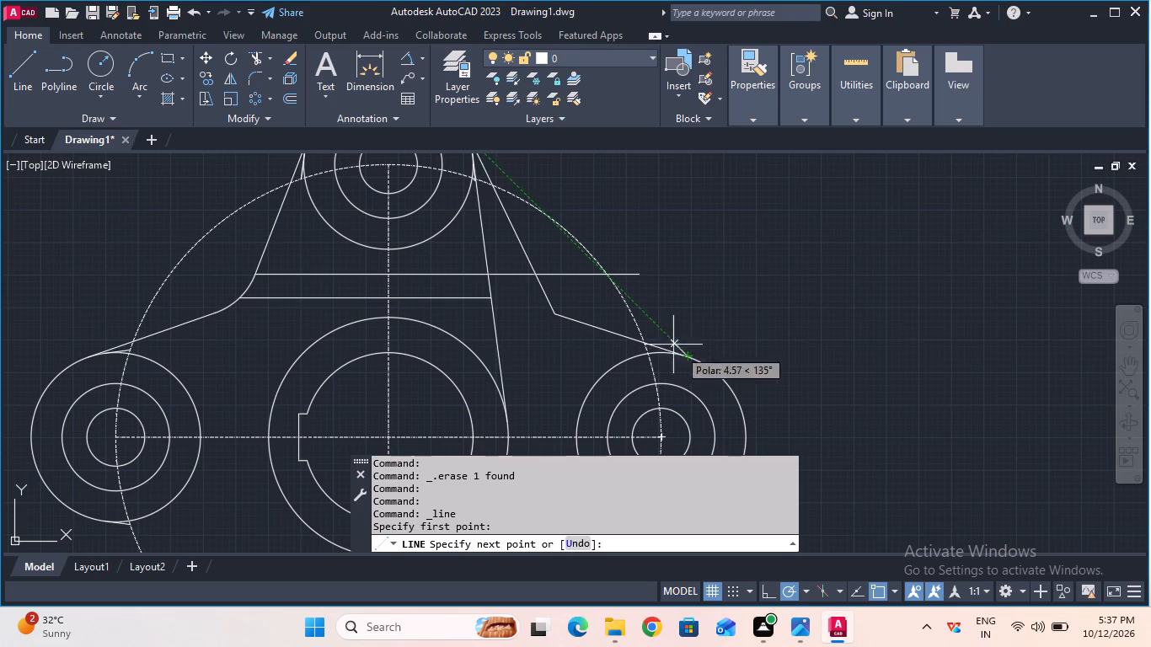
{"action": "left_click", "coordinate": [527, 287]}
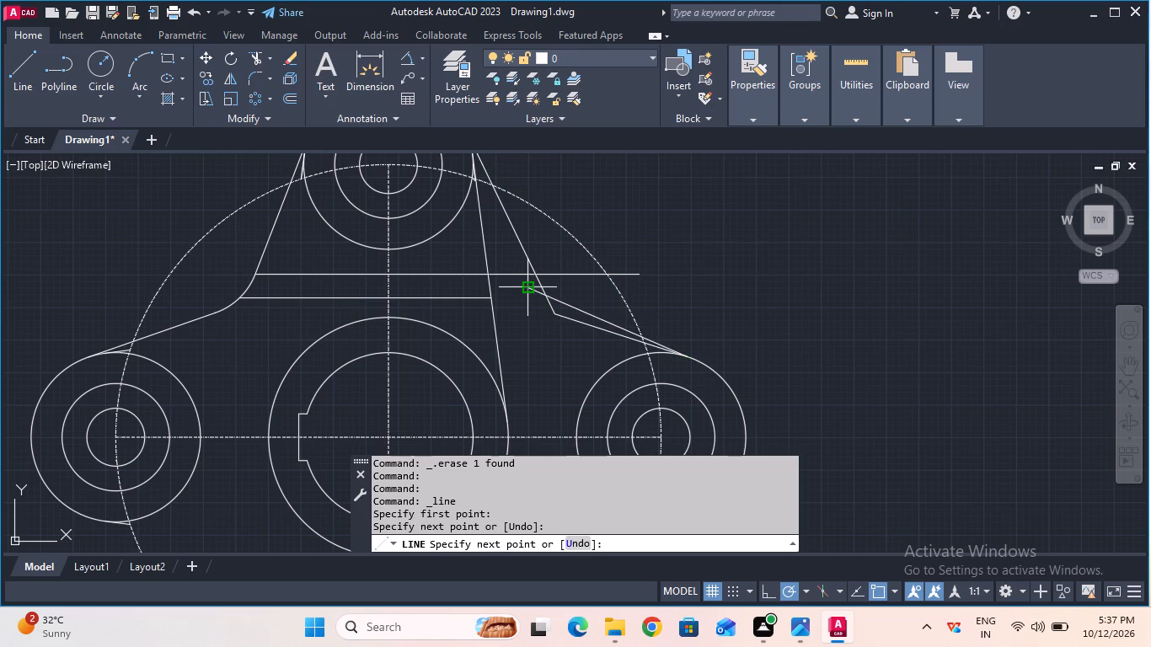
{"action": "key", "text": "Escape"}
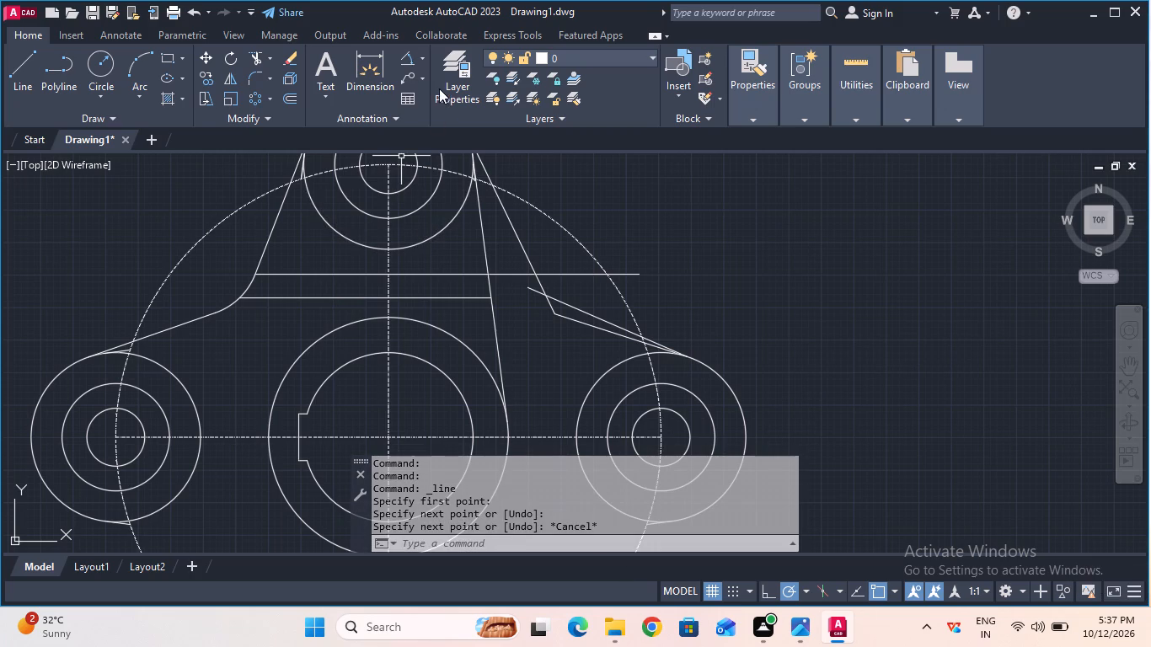
Check the angle between the top-lobe tangent line and the newest trial line, using an angular dimension preview.
{"action": "left_click", "coordinate": [402, 58]}
{"action": "left_click", "coordinate": [519, 245]}
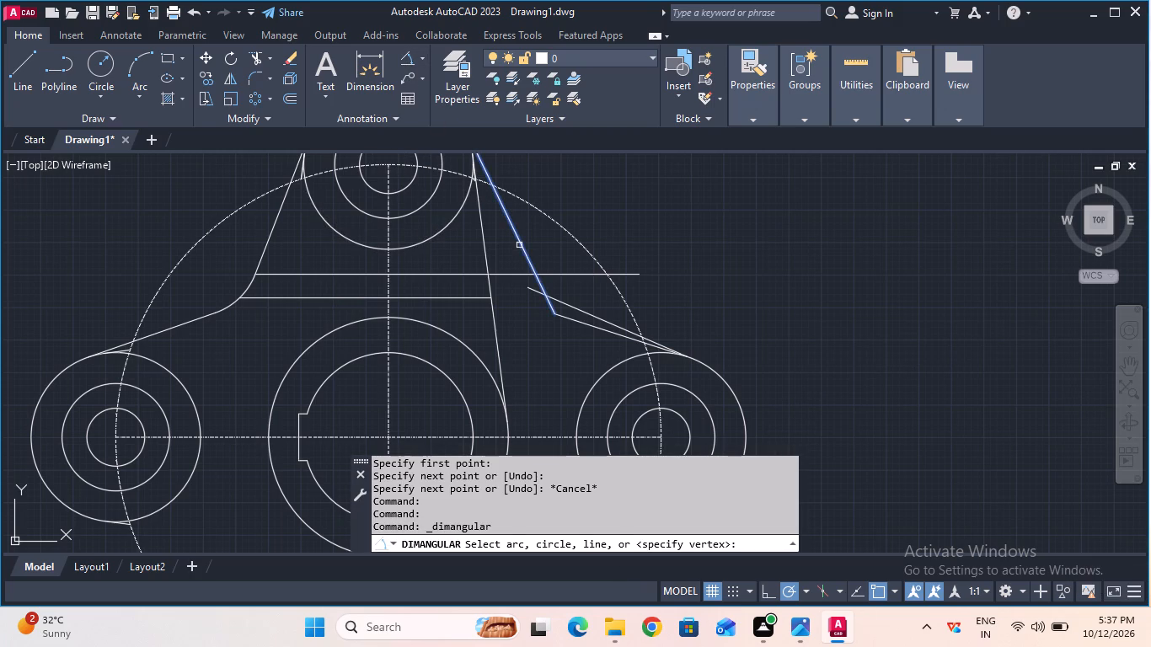
{"action": "left_click", "coordinate": [566, 303]}
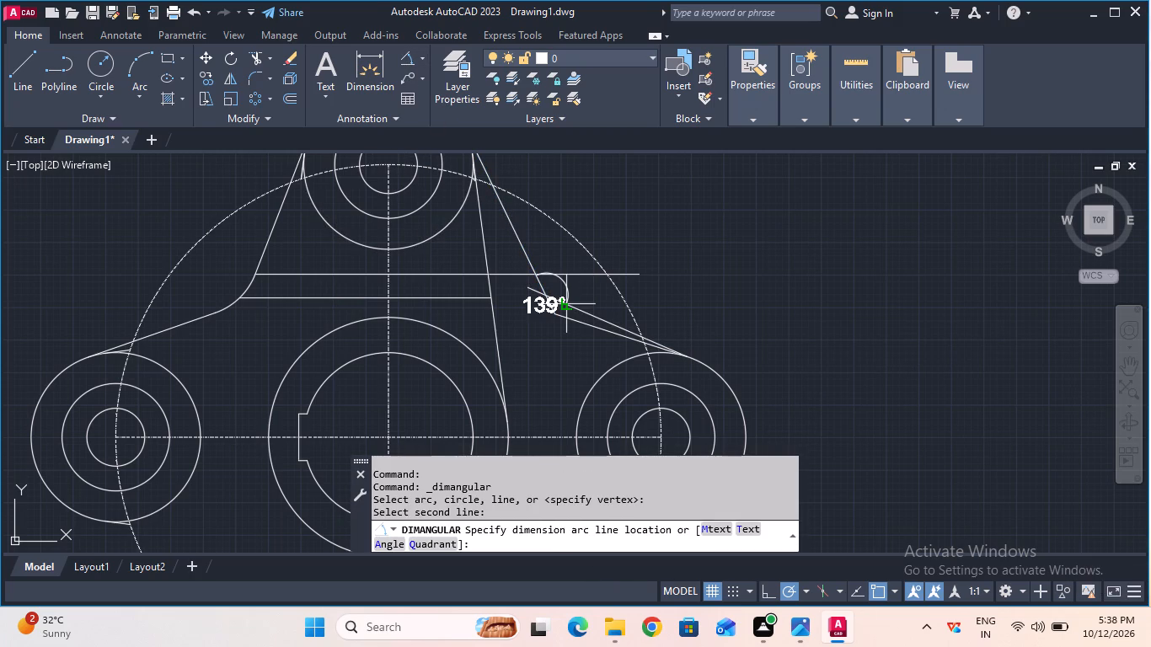
{"action": "key", "text": "Escape"}
Erase the newest trial line running from the right lobe's tangent point past the top-lobe tangent line.
{"action": "scroll", "coordinate": [566, 303], "scroll_direction": "up", "scroll_amount": 1}
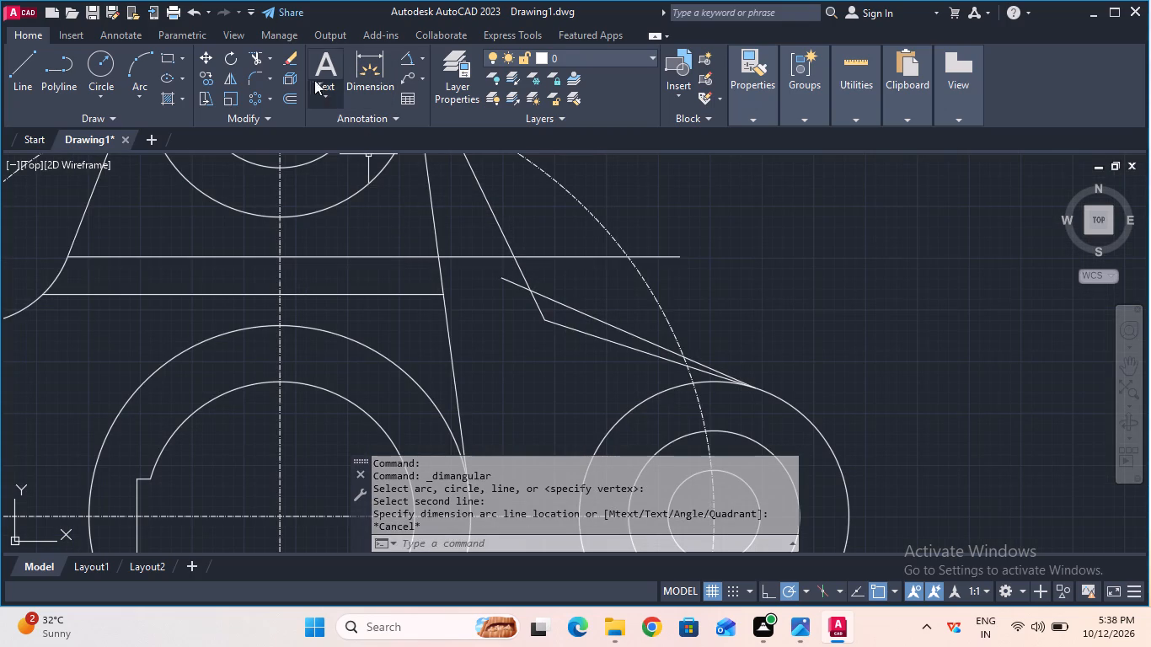
{"action": "left_click", "coordinate": [293, 65]}
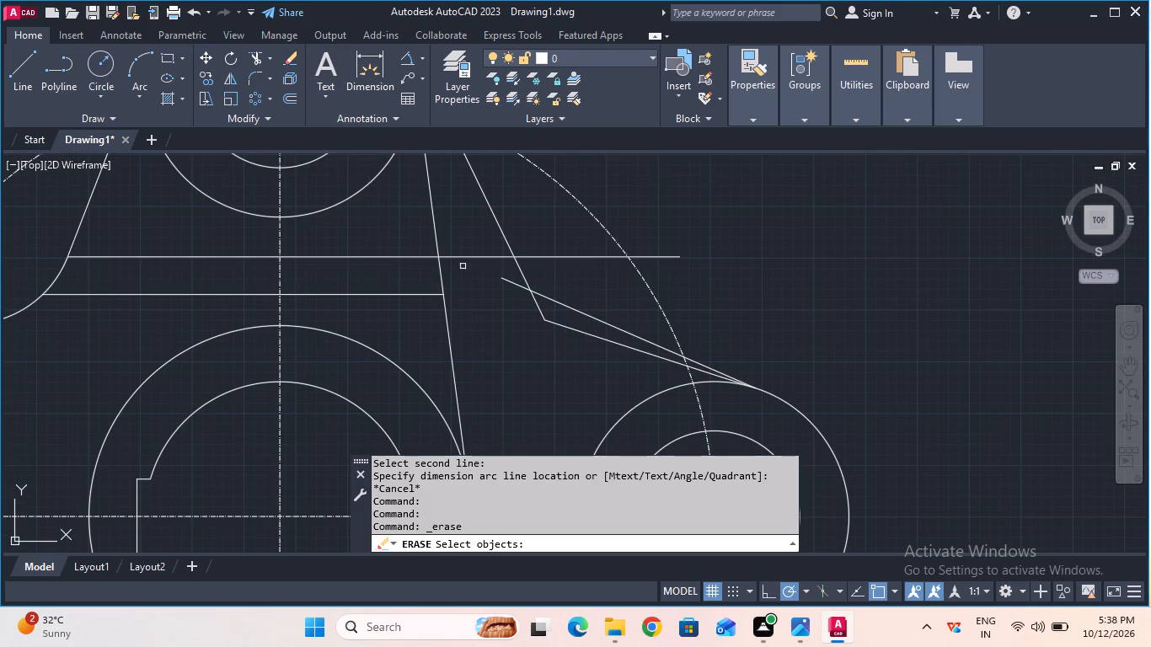
{"action": "left_click", "coordinate": [506, 281]}
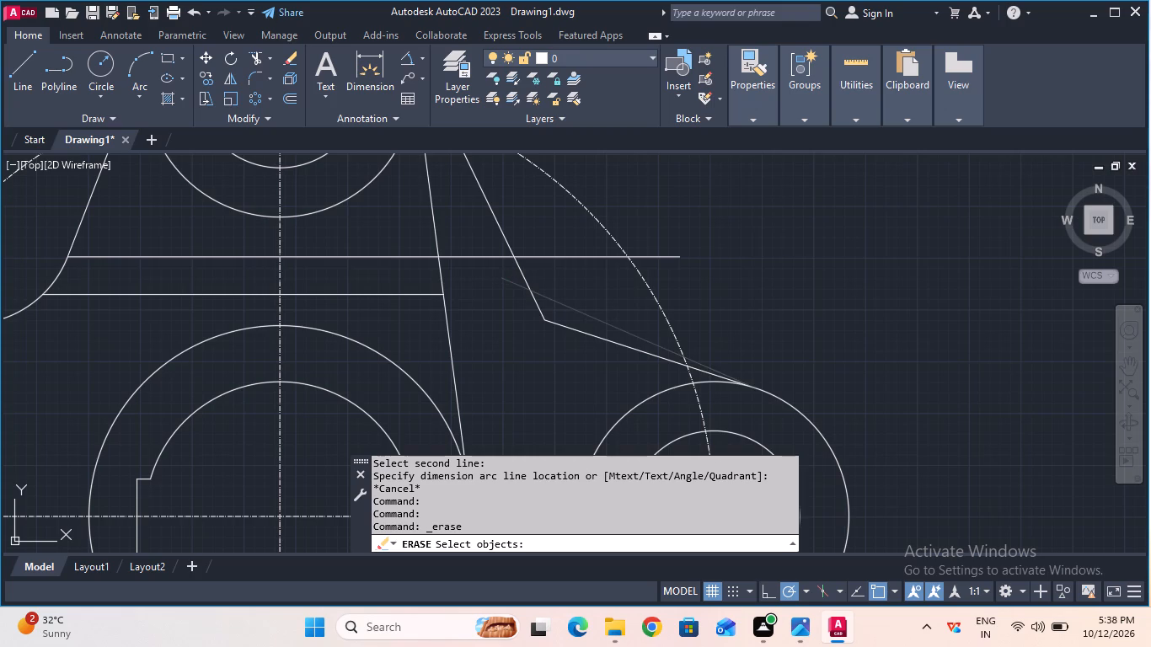
{"action": "key", "text": "Return"}
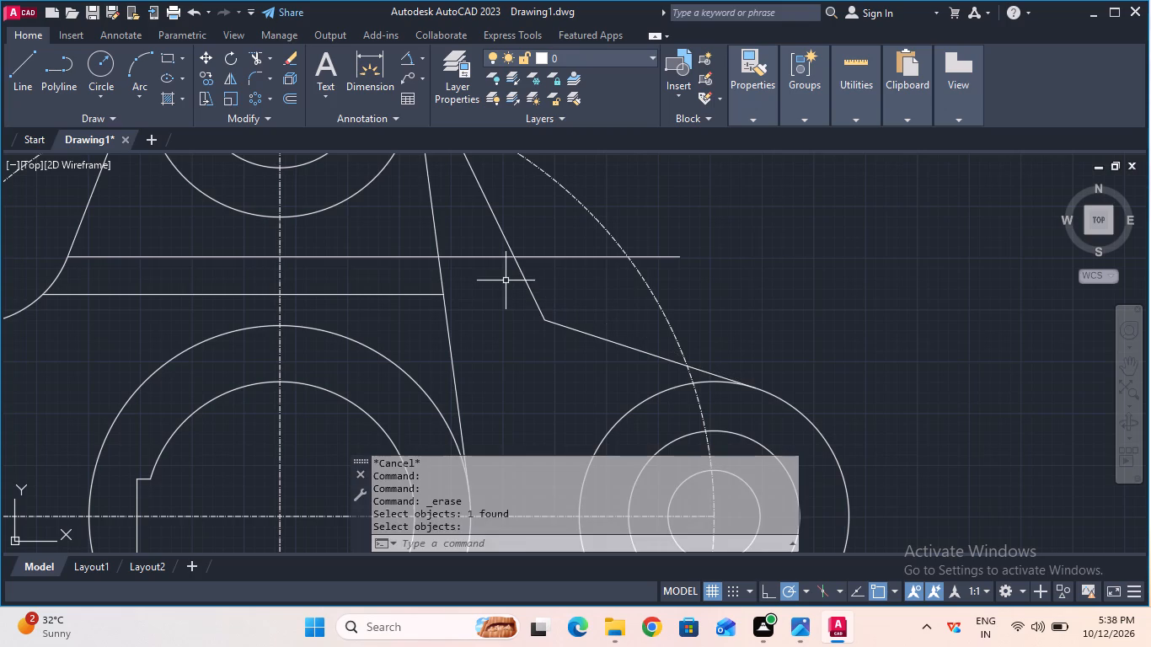
Trim away every segment of the two horizontal construction lines between the top lobe and the hub, including the overhang beyond the pitch circle.
{"action": "scroll", "coordinate": [506, 281], "scroll_direction": "down", "scroll_amount": 1}
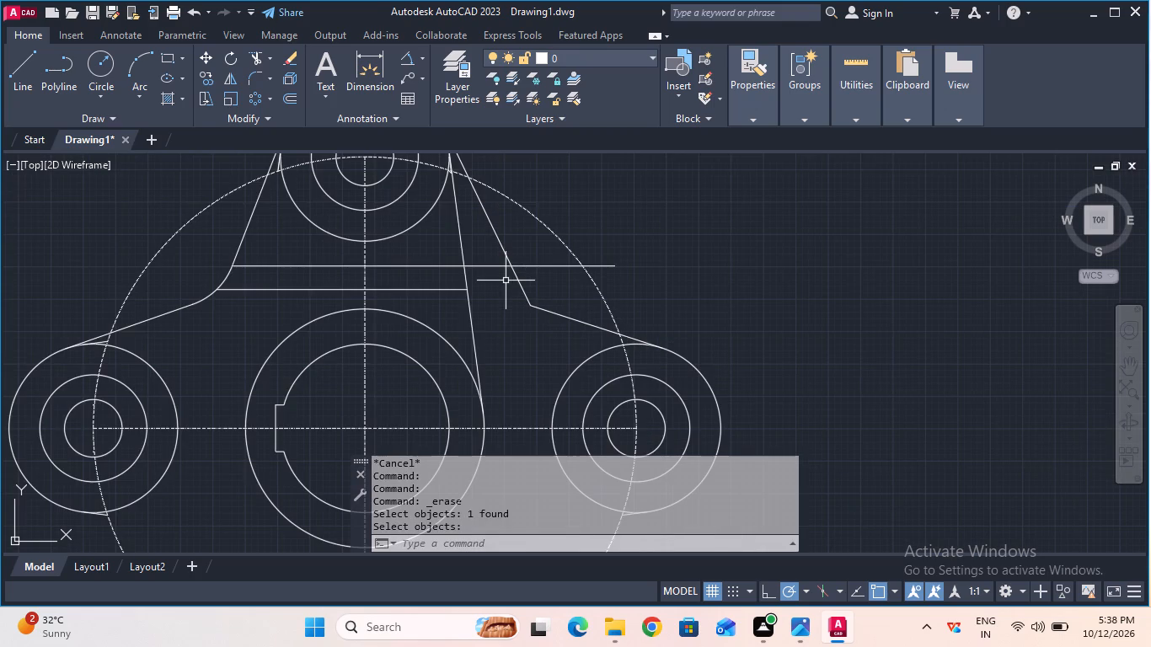
{"action": "scroll", "coordinate": [506, 281], "scroll_direction": "down", "scroll_amount": 1}
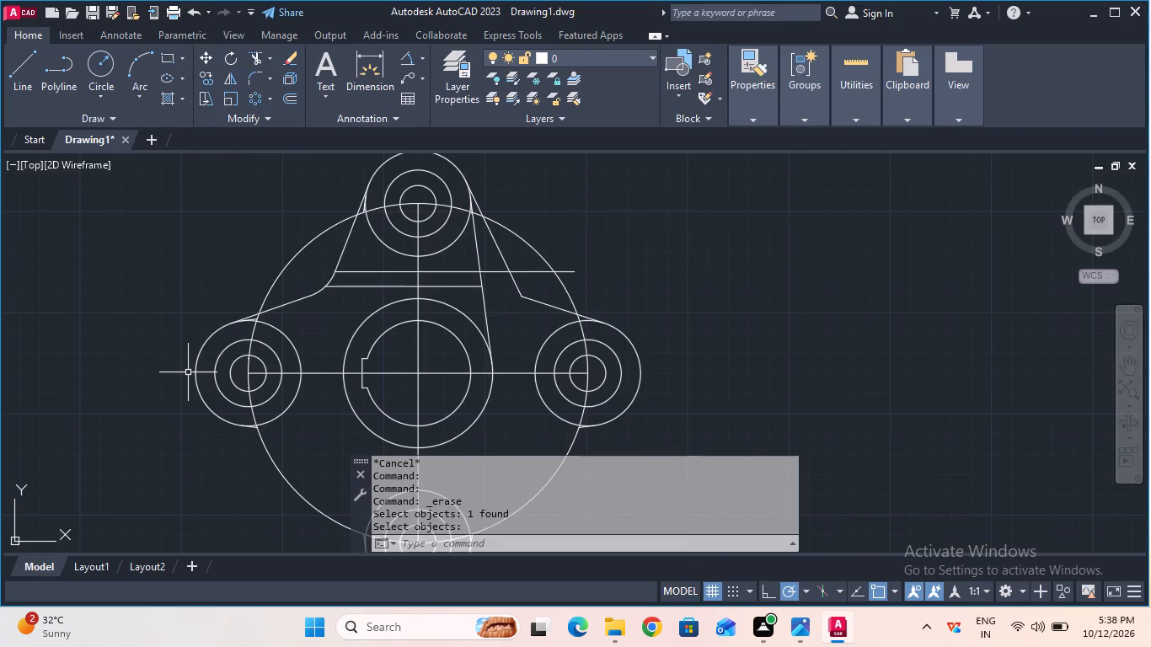
{"action": "scroll", "coordinate": [190, 367], "scroll_direction": "down", "scroll_amount": 1}
{"action": "scroll", "coordinate": [212, 341], "scroll_direction": "up", "scroll_amount": 1}
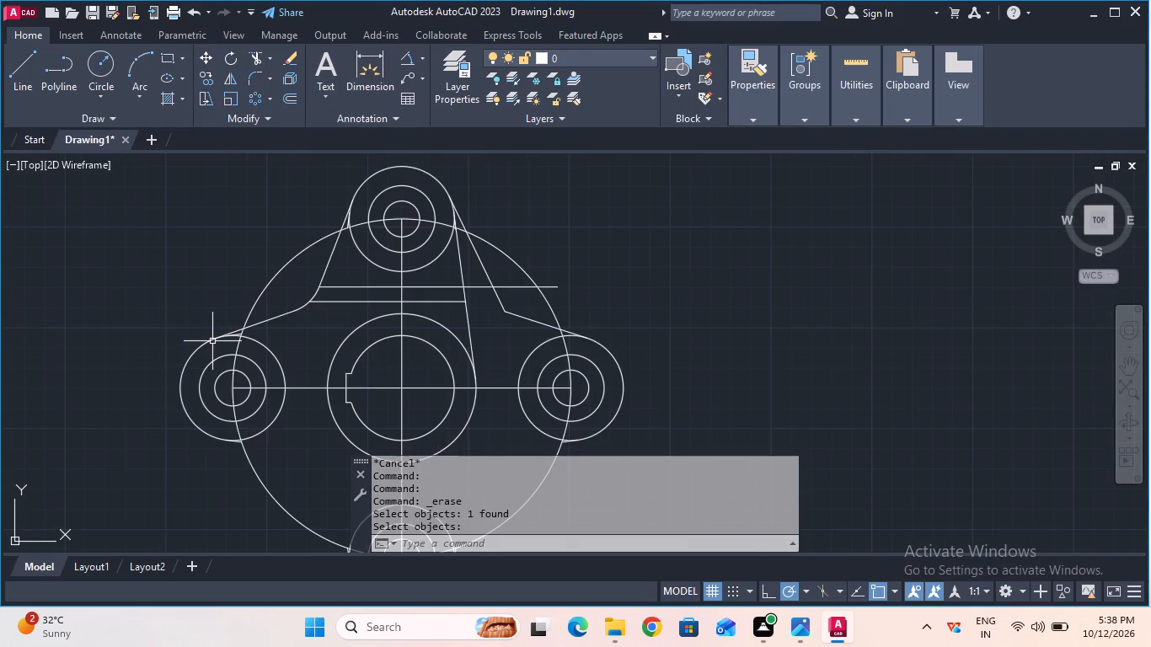
{"action": "left_click", "coordinate": [249, 59]}
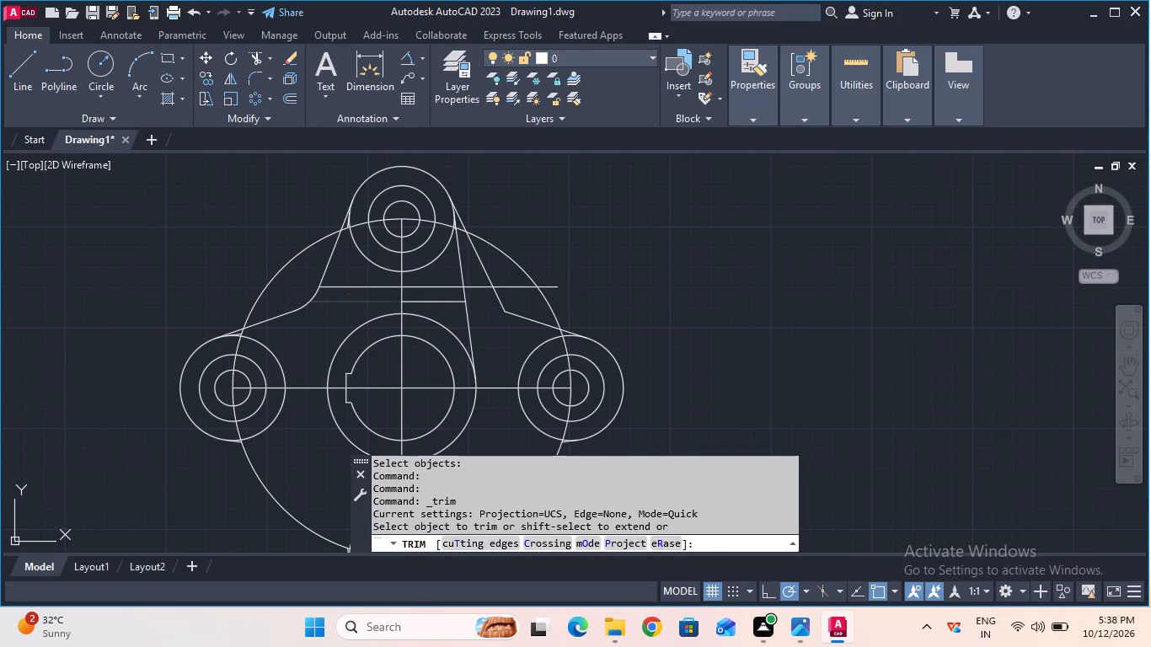
{"action": "left_click", "coordinate": [345, 303]}
{"action": "left_click", "coordinate": [432, 299]}
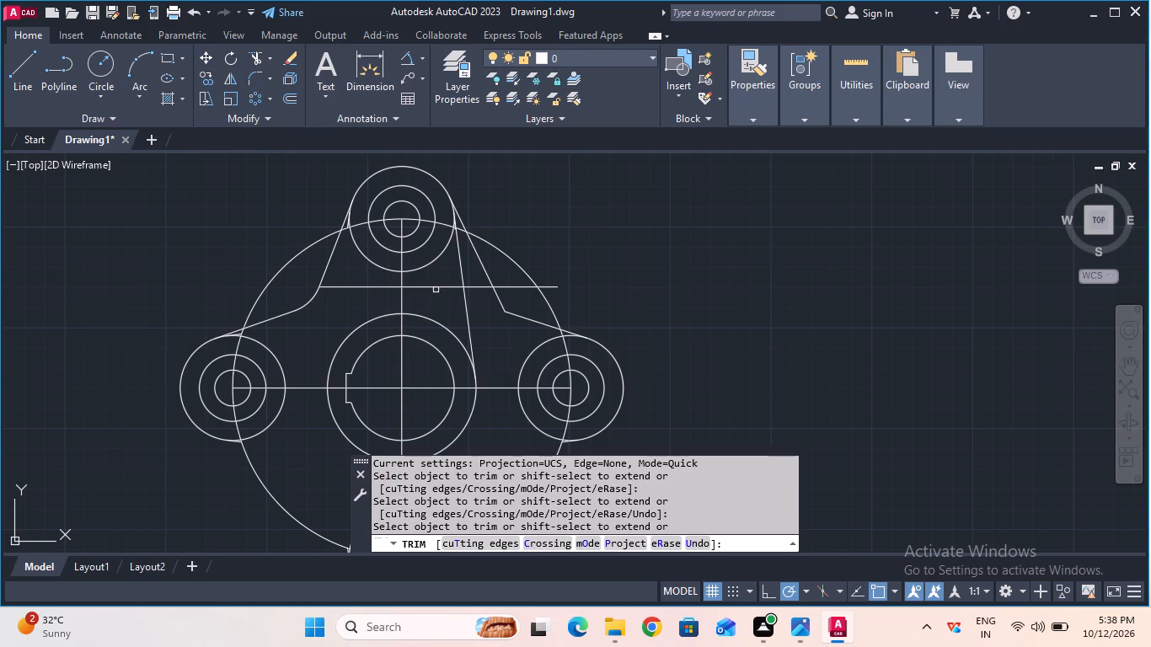
{"action": "left_click", "coordinate": [440, 285]}
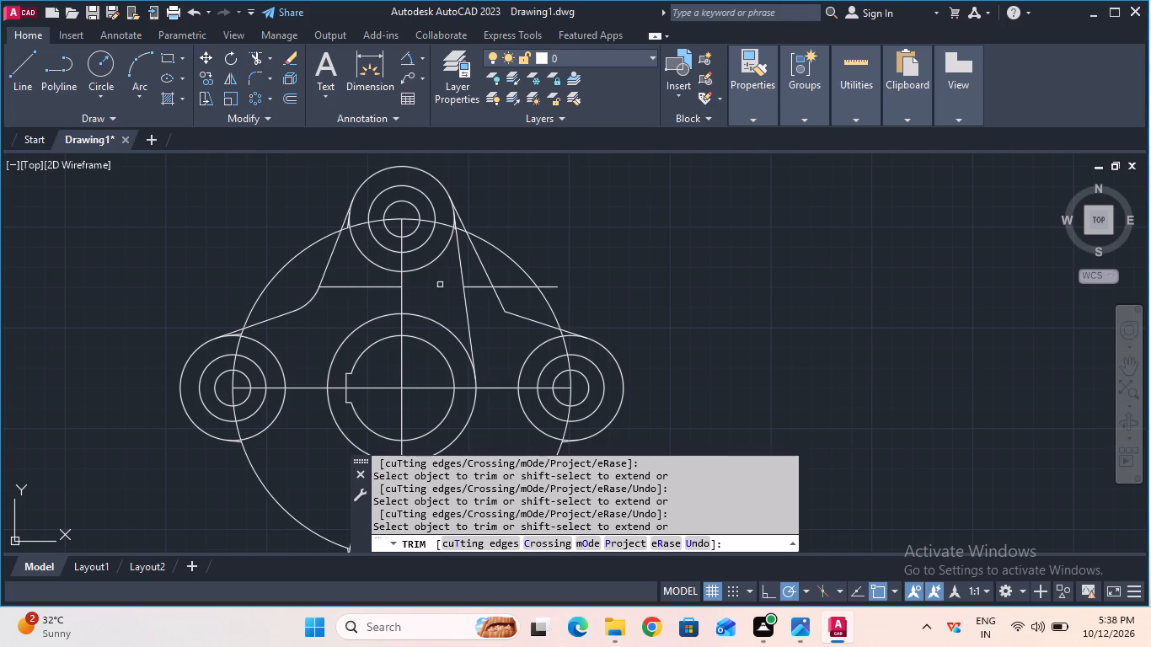
{"action": "left_click", "coordinate": [357, 289]}
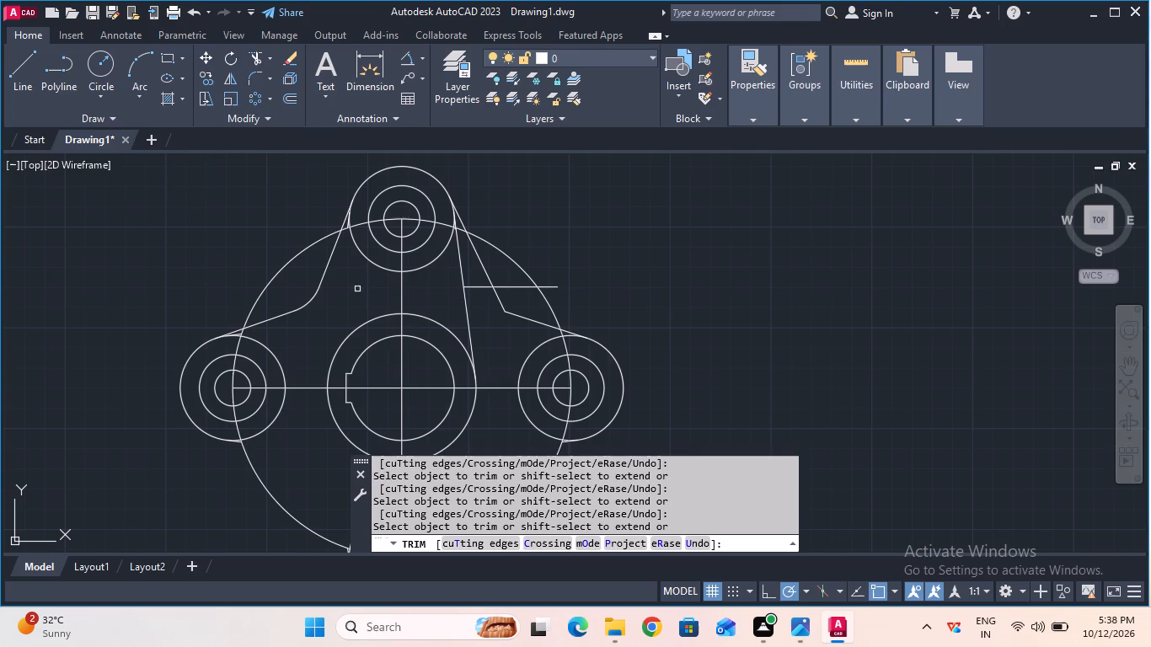
{"action": "left_click", "coordinate": [482, 286]}
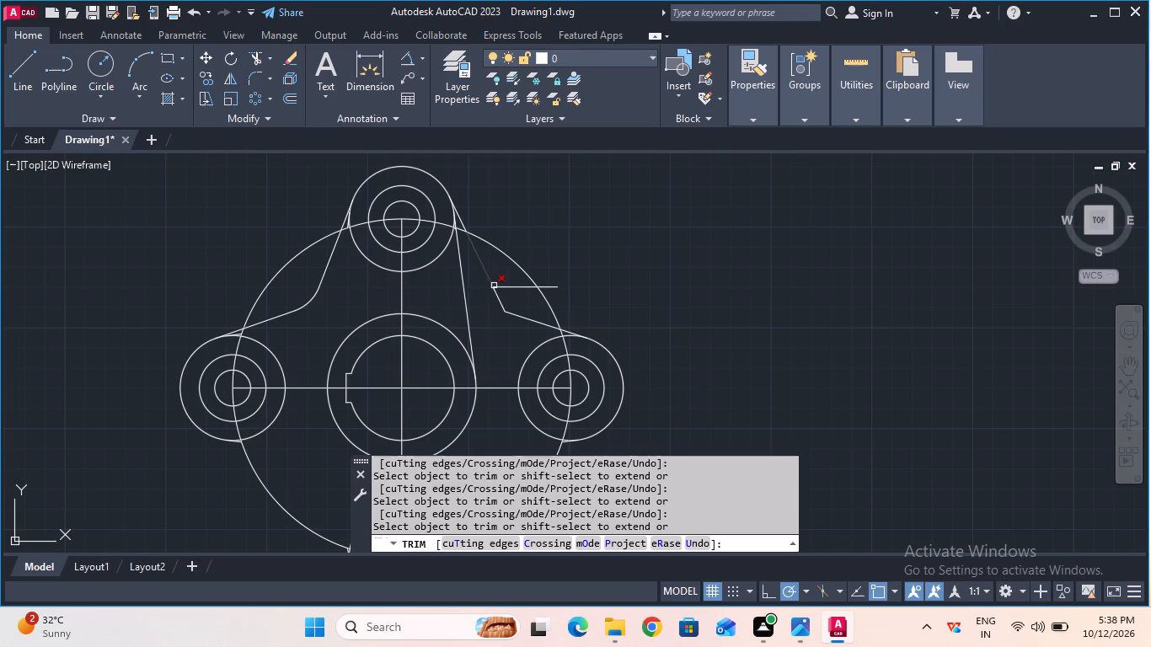
{"action": "left_click", "coordinate": [499, 286]}
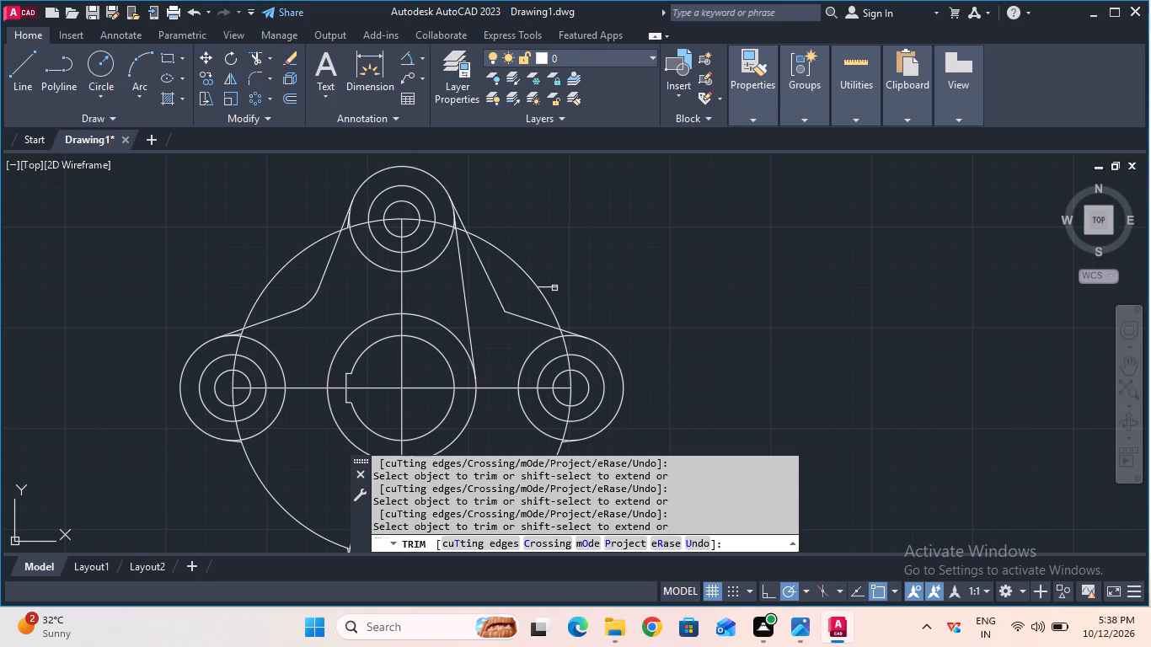
{"action": "left_click", "coordinate": [554, 282]}
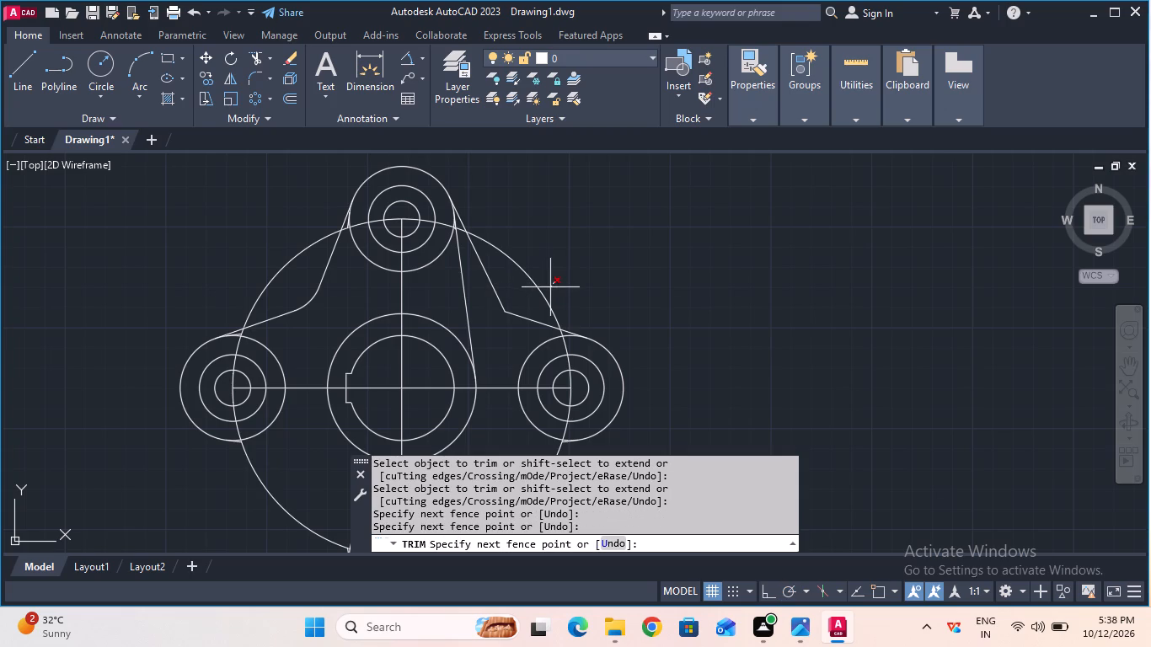
{"action": "left_click", "coordinate": [550, 289]}
{"action": "key", "text": "Escape"}
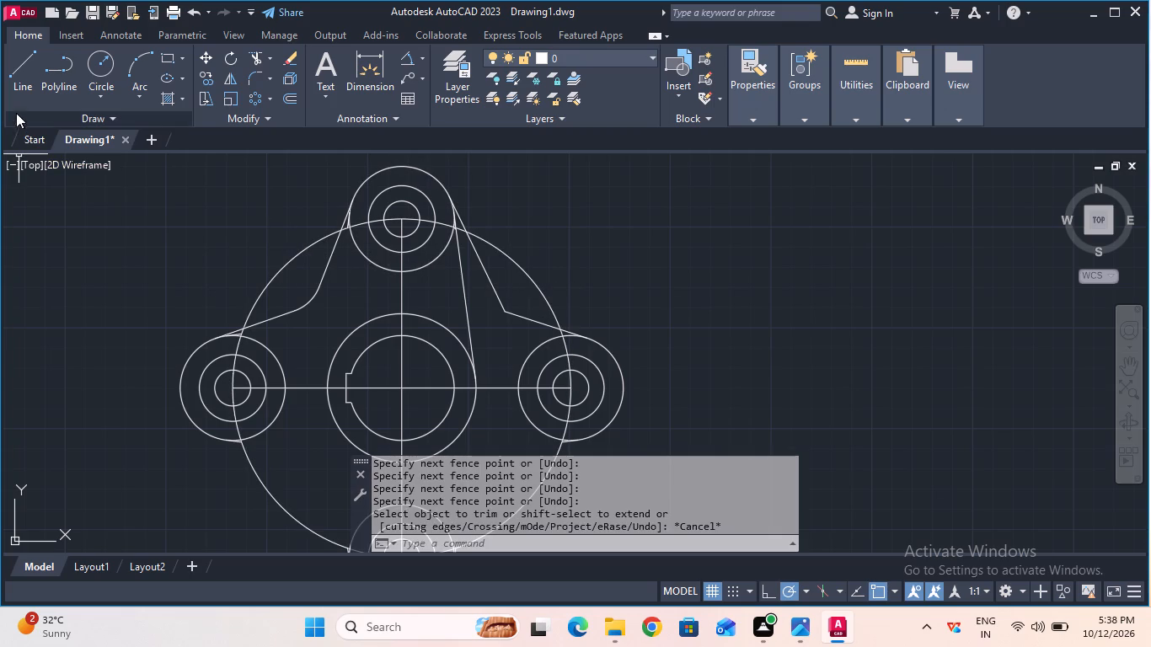
Draw a horizontal line from the left fillet arc's upper end to the top-lobe tangent line on the right side.
{"action": "left_click", "coordinate": [20, 91]}
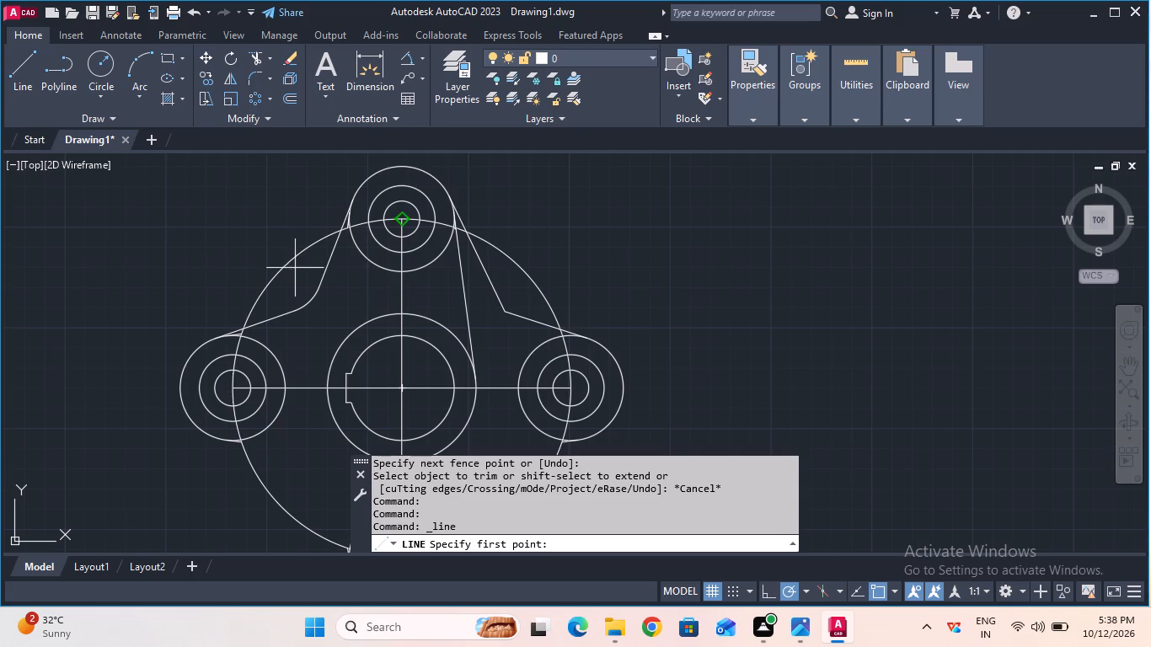
{"action": "left_click", "coordinate": [317, 285]}
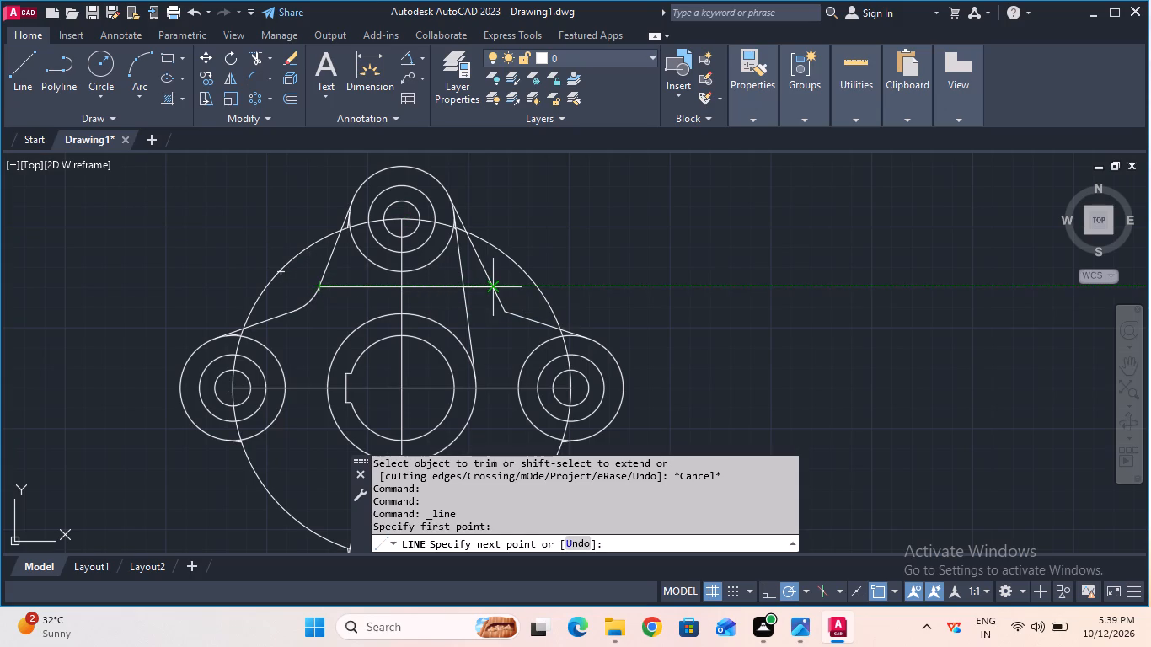
{"action": "left_click", "coordinate": [488, 287]}
{"action": "key", "text": "Escape"}
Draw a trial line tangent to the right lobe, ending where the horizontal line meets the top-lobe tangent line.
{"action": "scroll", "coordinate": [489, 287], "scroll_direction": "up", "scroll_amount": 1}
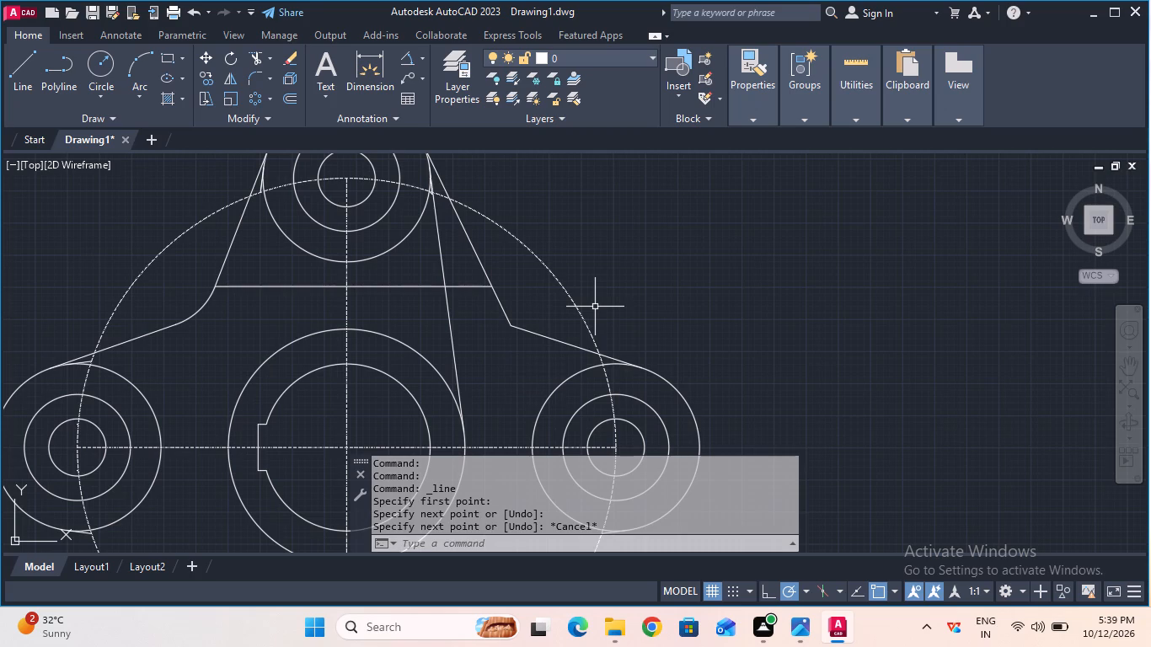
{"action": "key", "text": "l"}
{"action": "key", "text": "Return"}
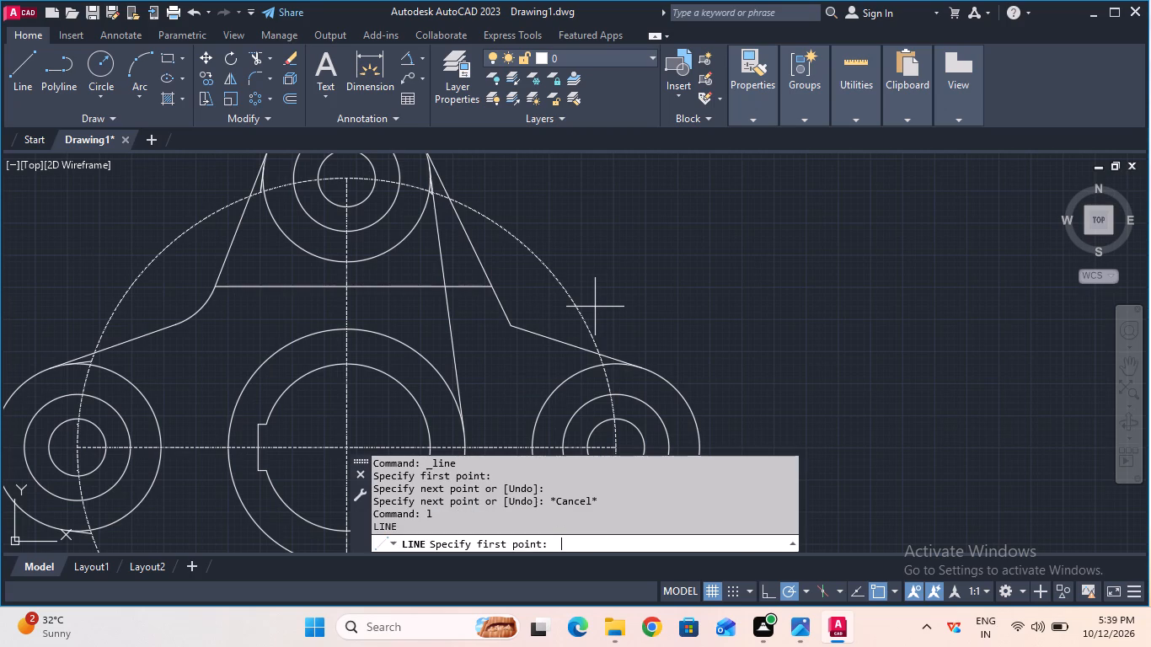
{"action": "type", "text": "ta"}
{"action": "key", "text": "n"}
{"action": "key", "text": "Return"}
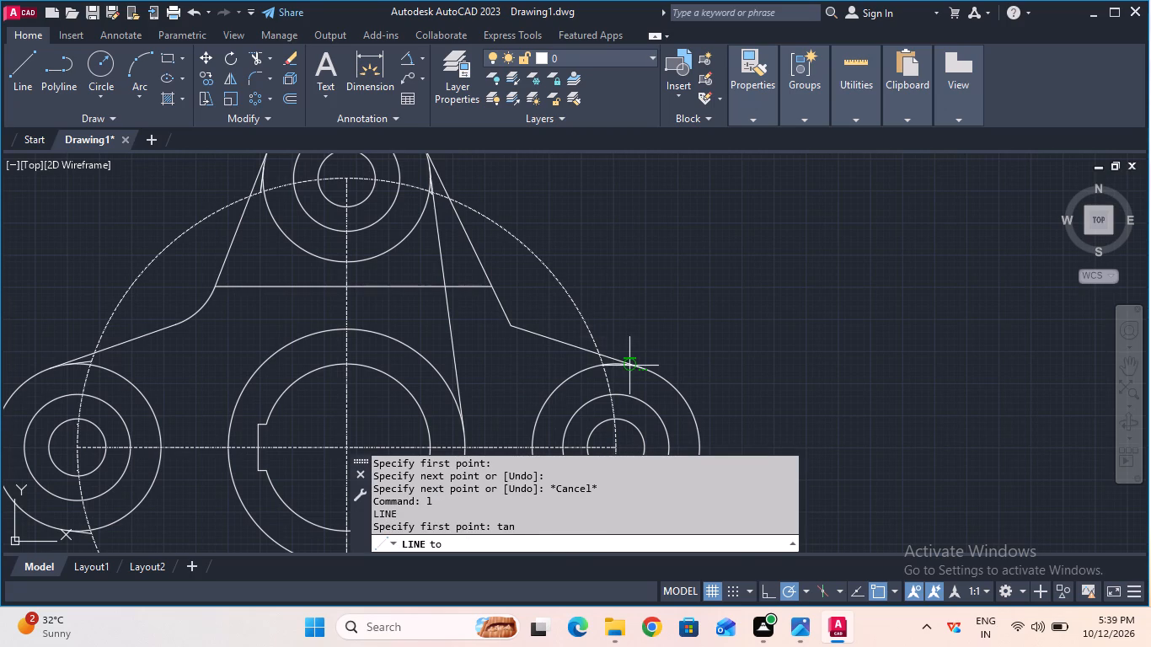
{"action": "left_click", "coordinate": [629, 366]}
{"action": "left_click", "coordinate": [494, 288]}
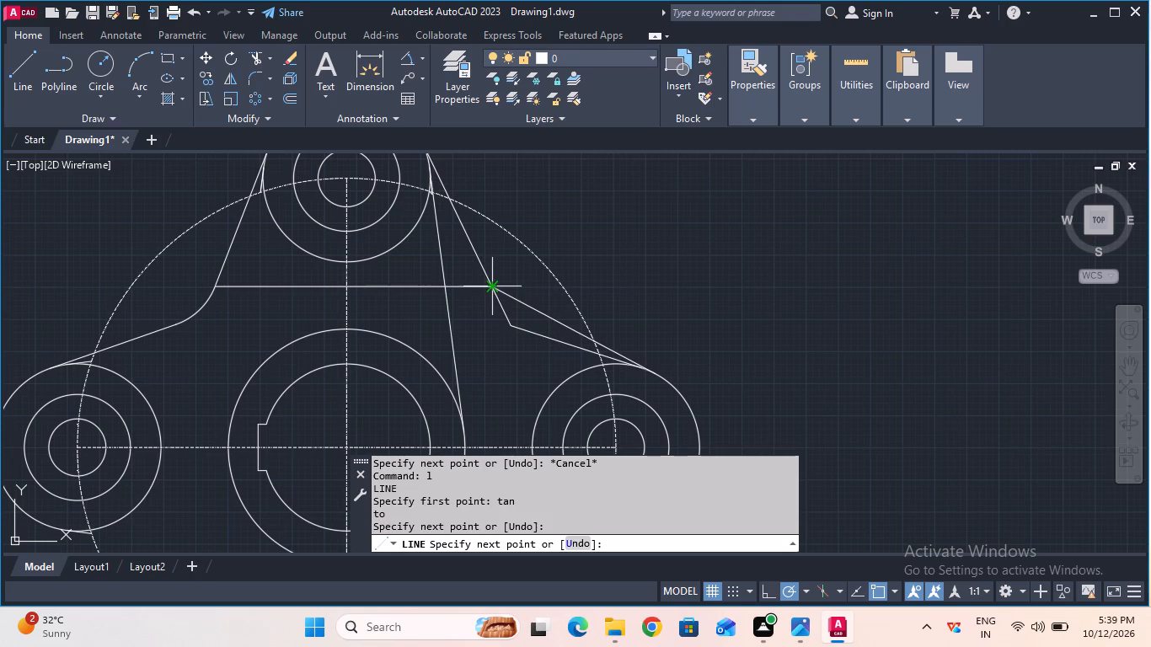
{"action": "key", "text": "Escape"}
Check the angle between the top-lobe tangent line and the new trial line, using an angular dimension preview.
{"action": "scroll", "coordinate": [494, 288], "scroll_direction": "up", "scroll_amount": 1}
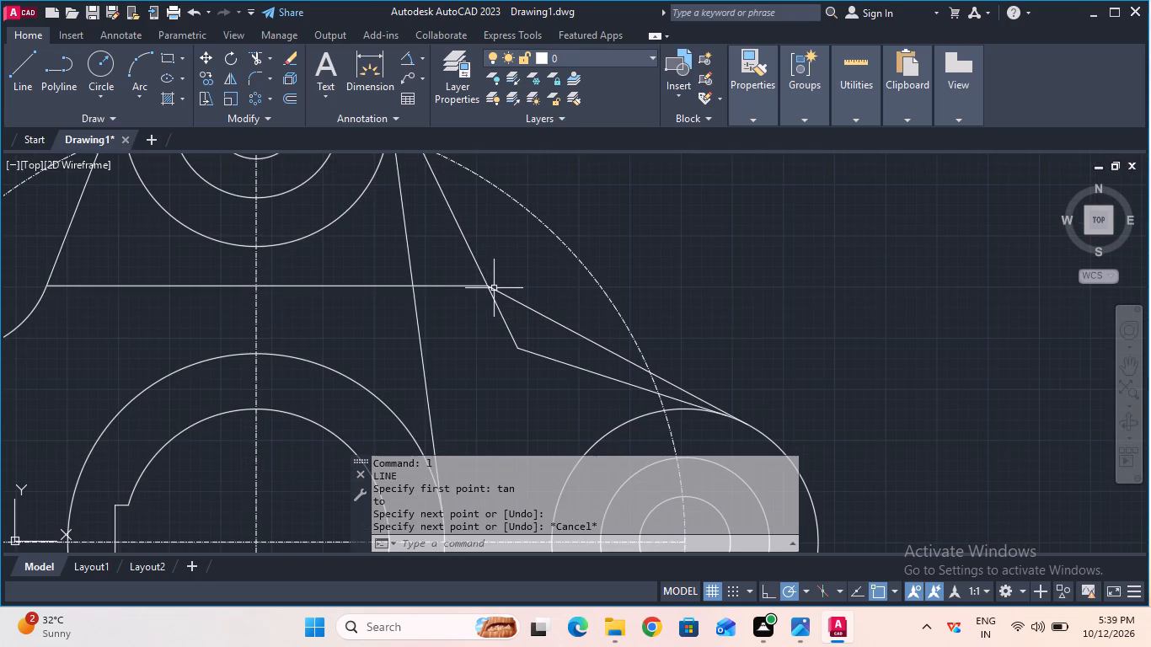
{"action": "left_click", "coordinate": [409, 63]}
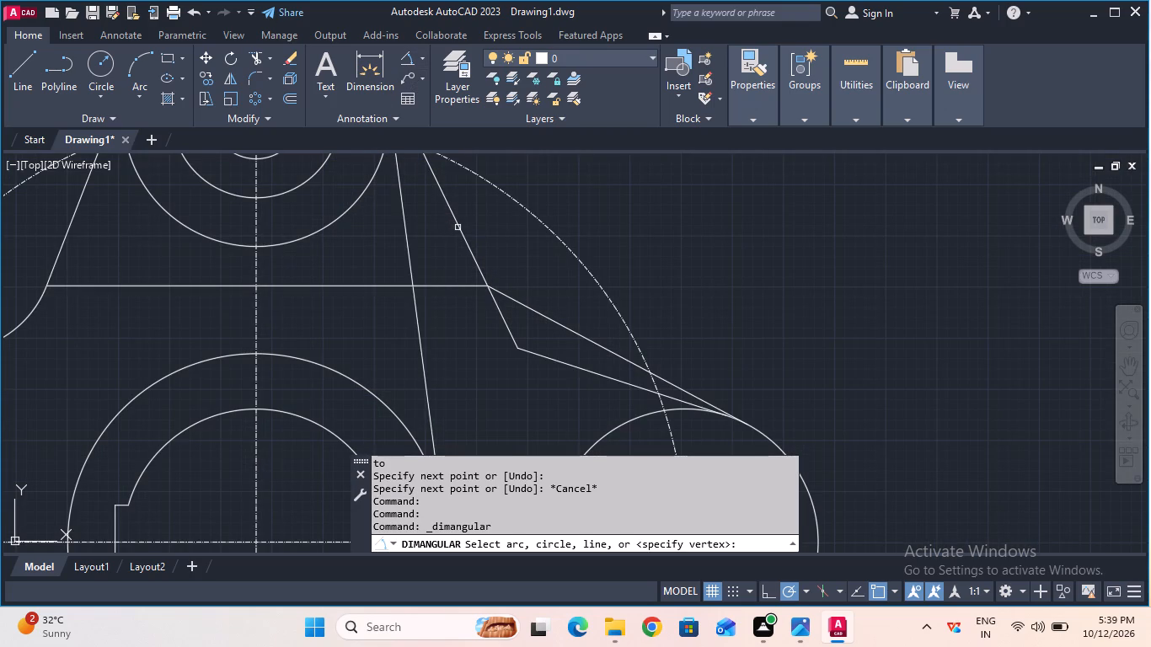
{"action": "left_click", "coordinate": [459, 227]}
{"action": "left_click", "coordinate": [541, 312]}
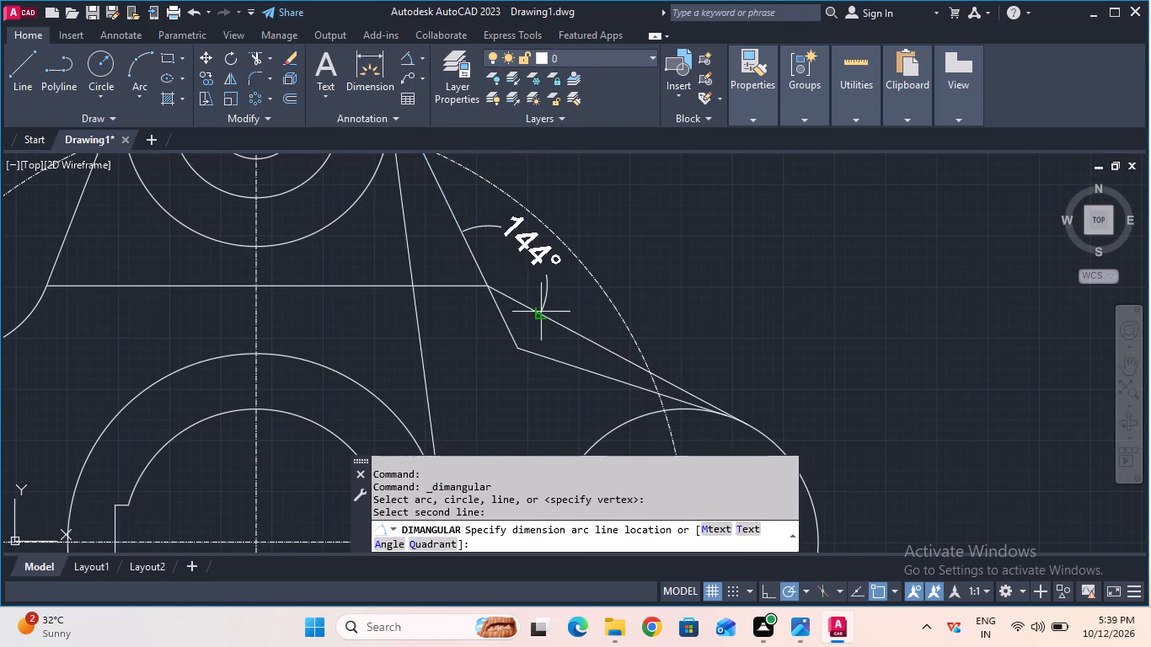
{"action": "key", "text": "Escape"}
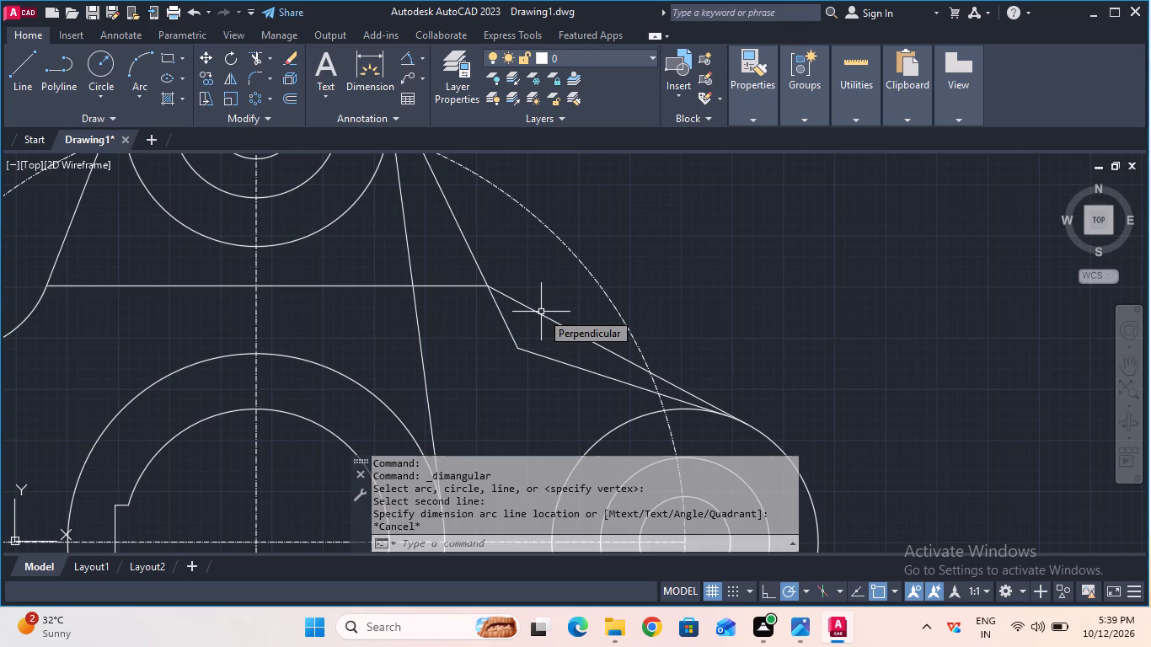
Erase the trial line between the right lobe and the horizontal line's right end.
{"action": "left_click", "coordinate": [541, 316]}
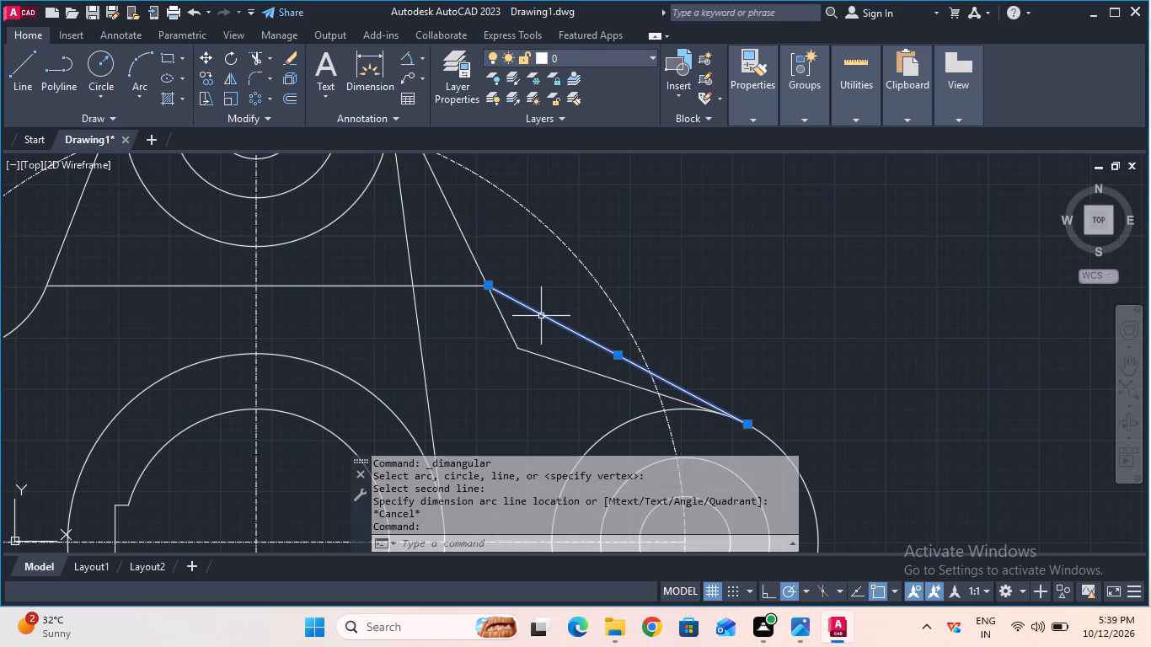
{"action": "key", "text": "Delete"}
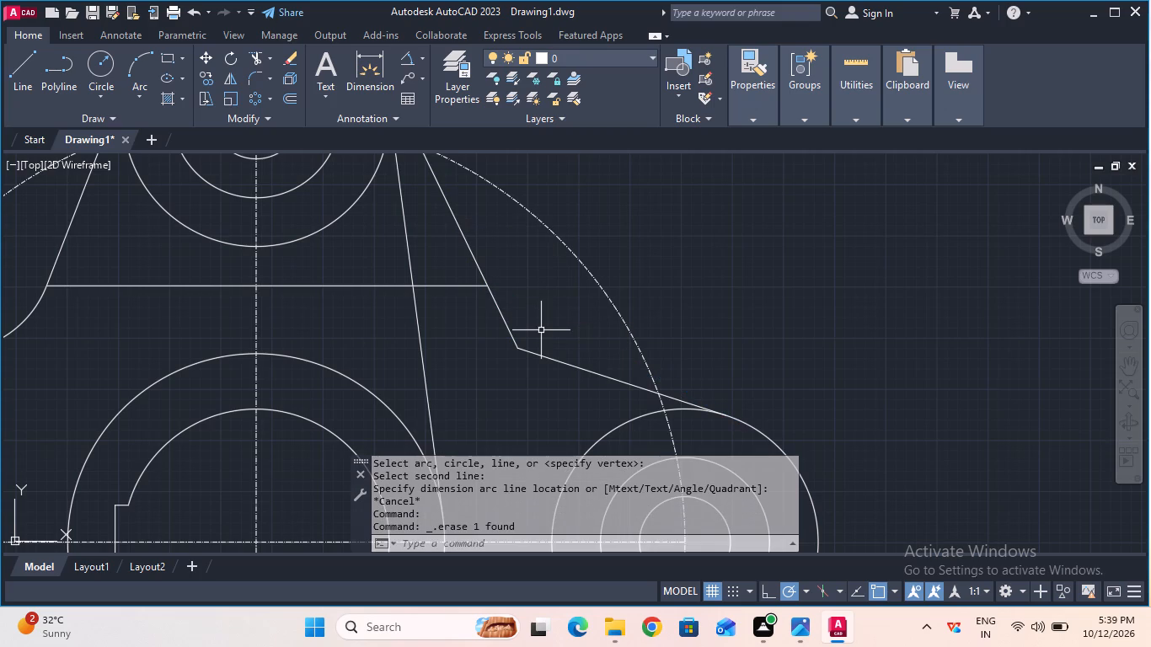
Erase the two meeting tangent lines that join the top lobe to the right lobe.
{"action": "scroll", "coordinate": [541, 332], "scroll_direction": "down", "scroll_amount": 1}
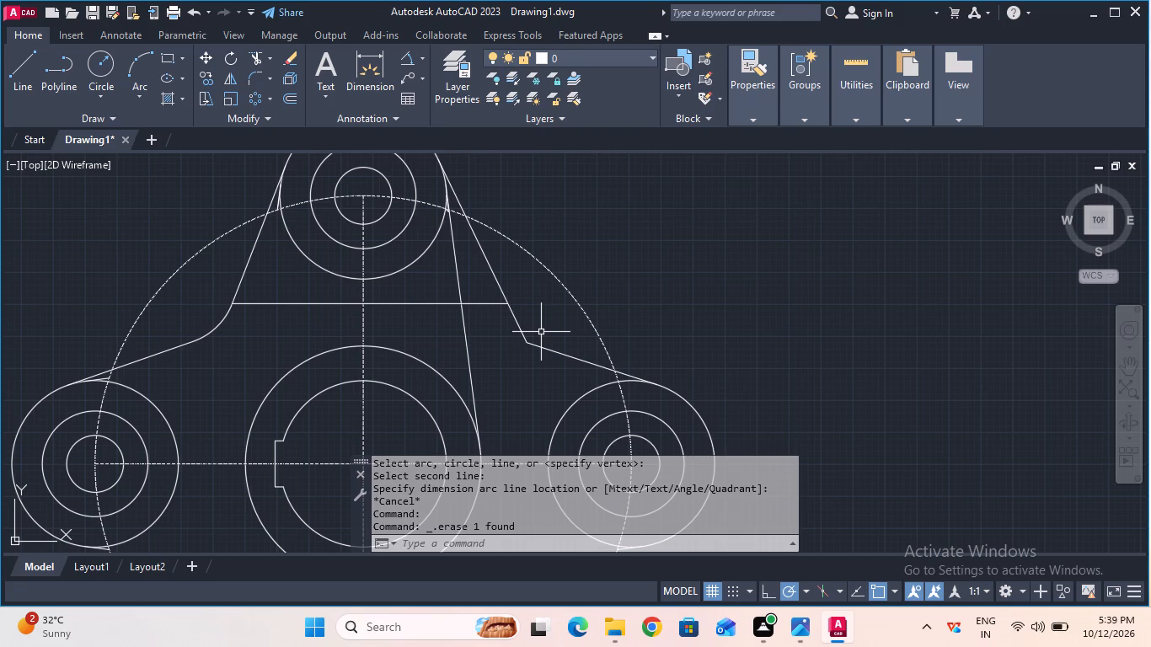
{"action": "scroll", "coordinate": [541, 332], "scroll_direction": "down", "scroll_amount": 1}
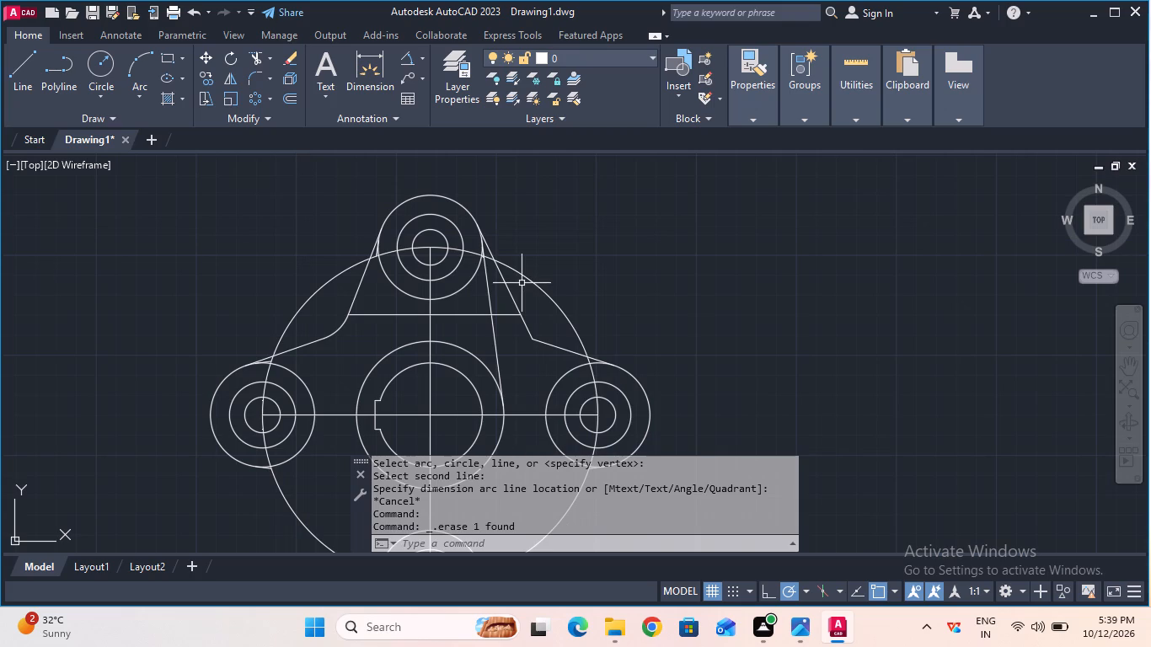
{"action": "left_click", "coordinate": [530, 336]}
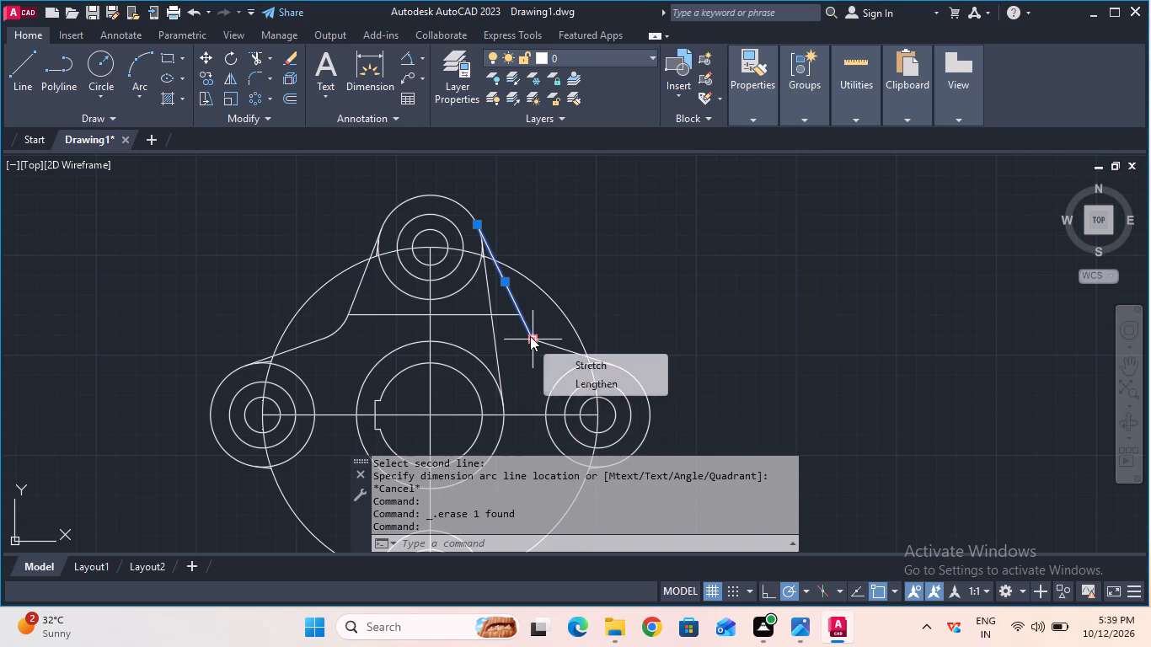
{"action": "key", "text": "Delete"}
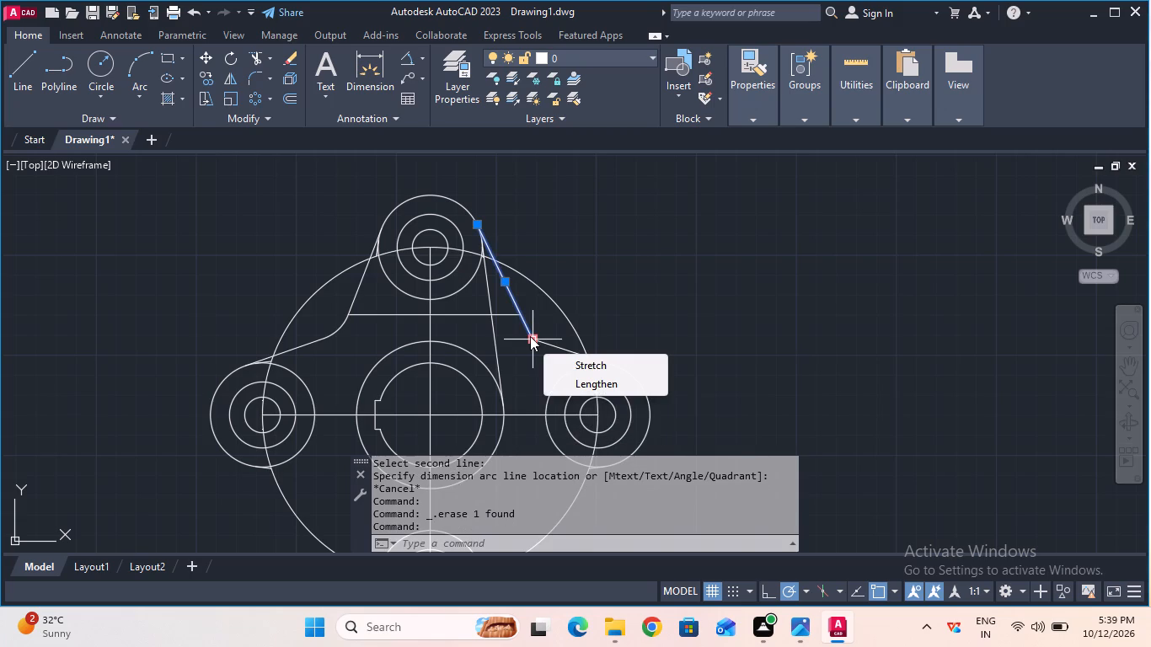
{"action": "key", "text": "Delete"}
{"action": "key", "text": "Delete"}
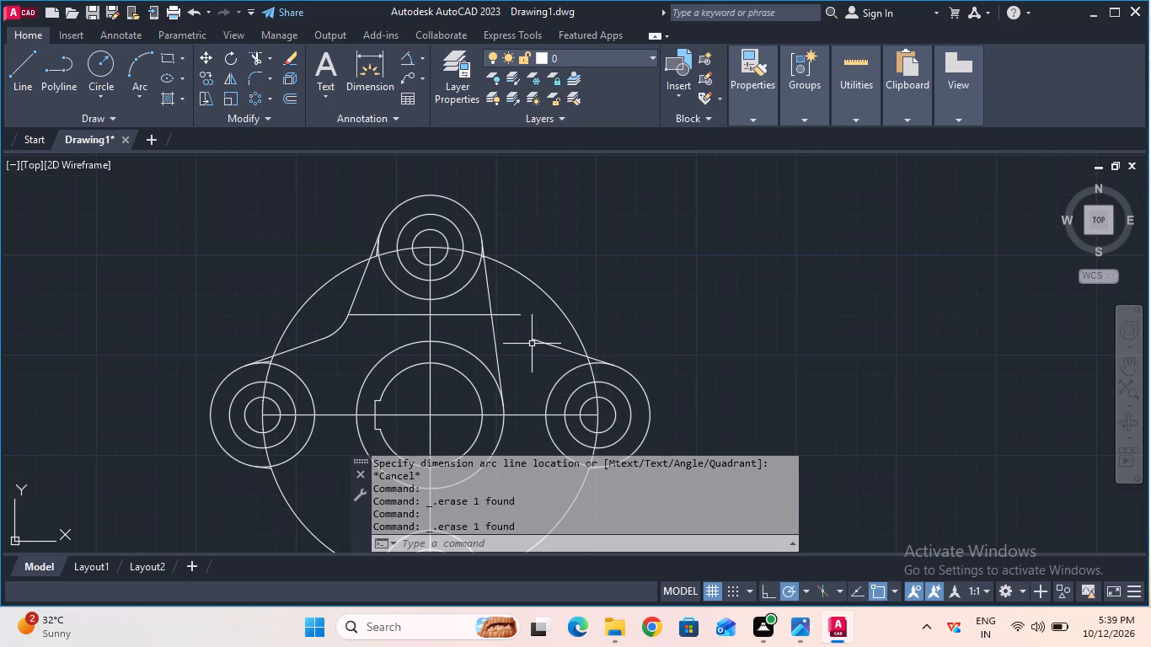
{"action": "left_click", "coordinate": [546, 343]}
{"action": "key", "text": "Delete"}
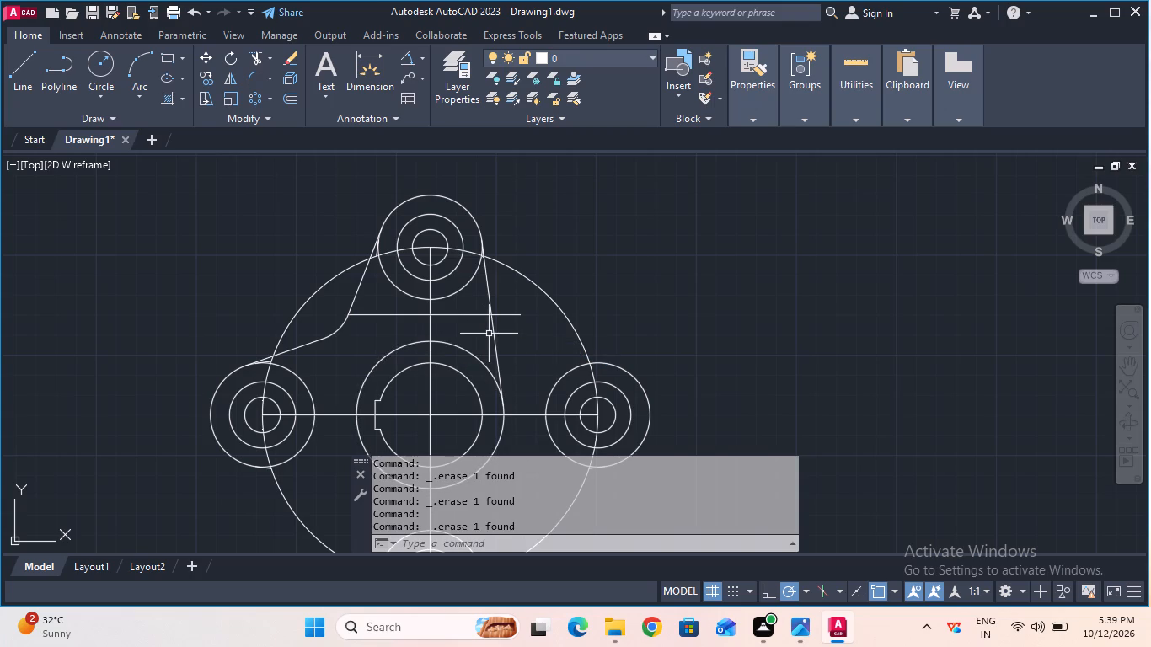
Erase the remaining line running from the top lobe's right side down to the hub's outer circle.
{"action": "left_click", "coordinate": [494, 333]}
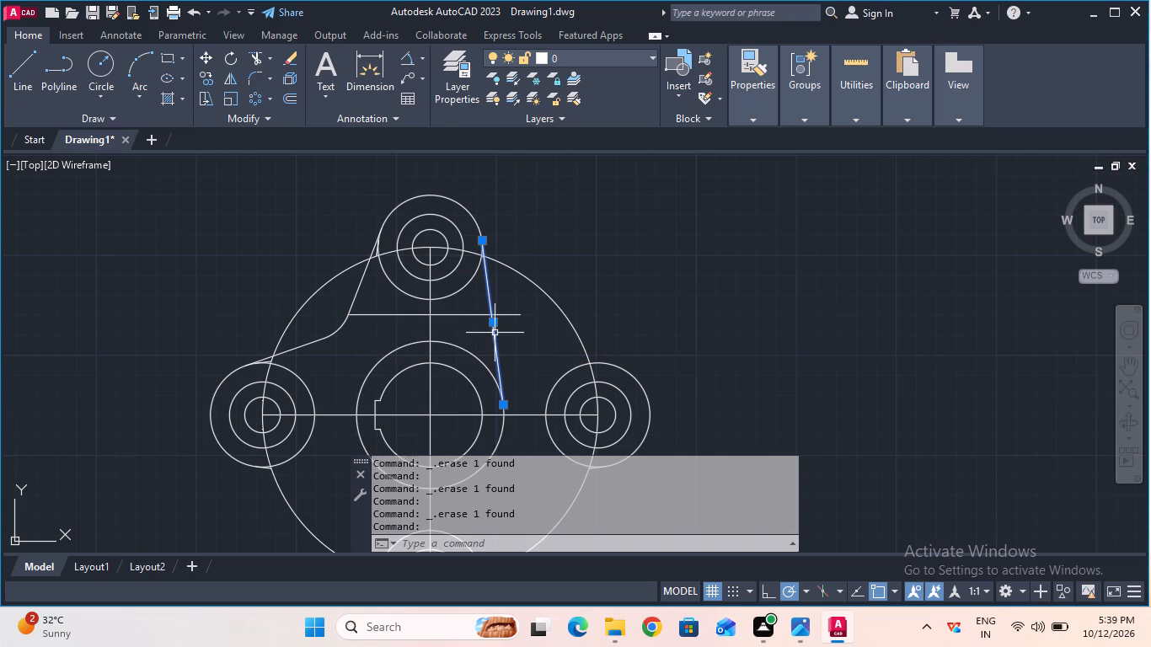
{"action": "key", "text": "Delete"}
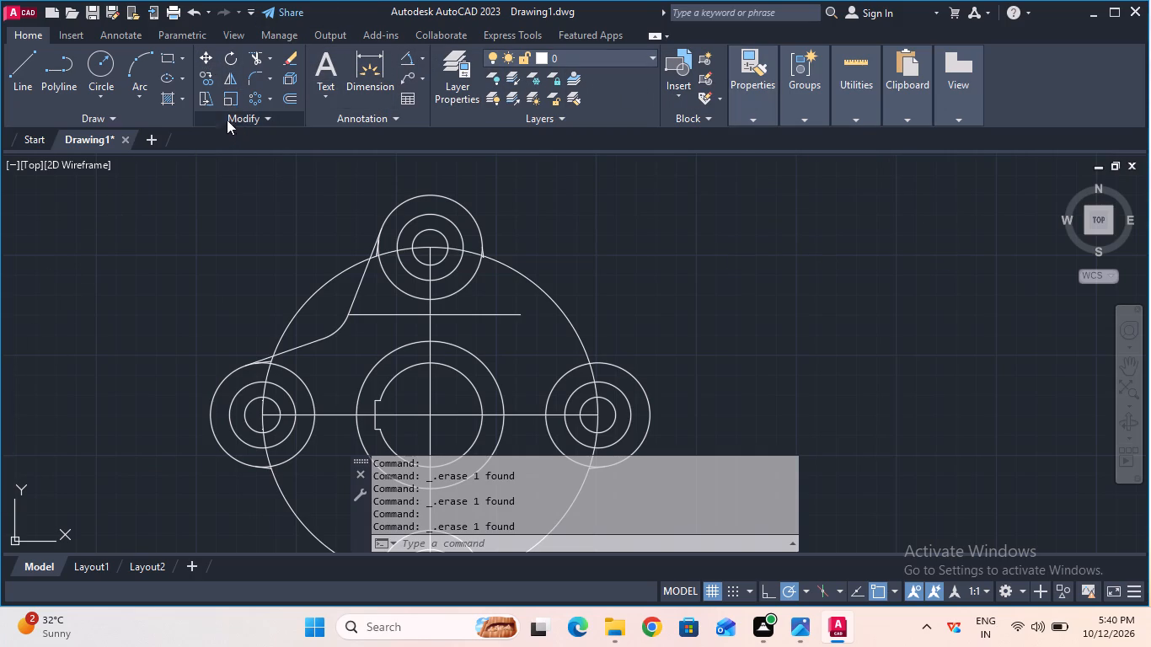
Check the horizontal distance from the vertical centreline to the horizontal line's left end, using a linear dimension preview.
{"action": "left_click", "coordinate": [420, 59]}
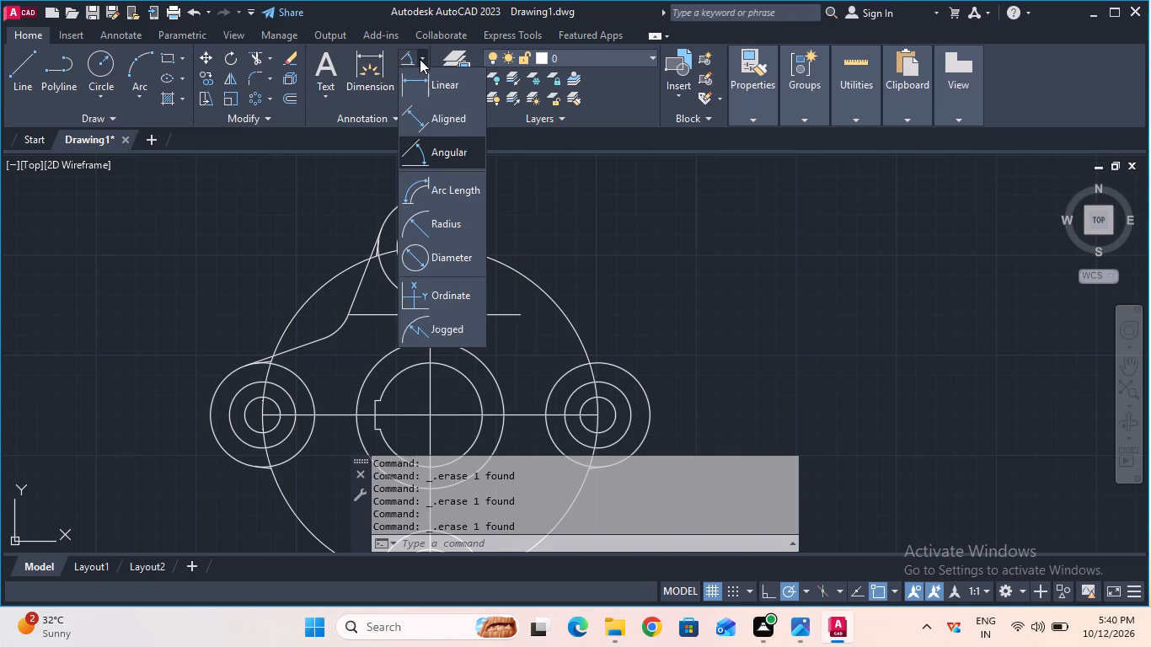
{"action": "left_click", "coordinate": [420, 83]}
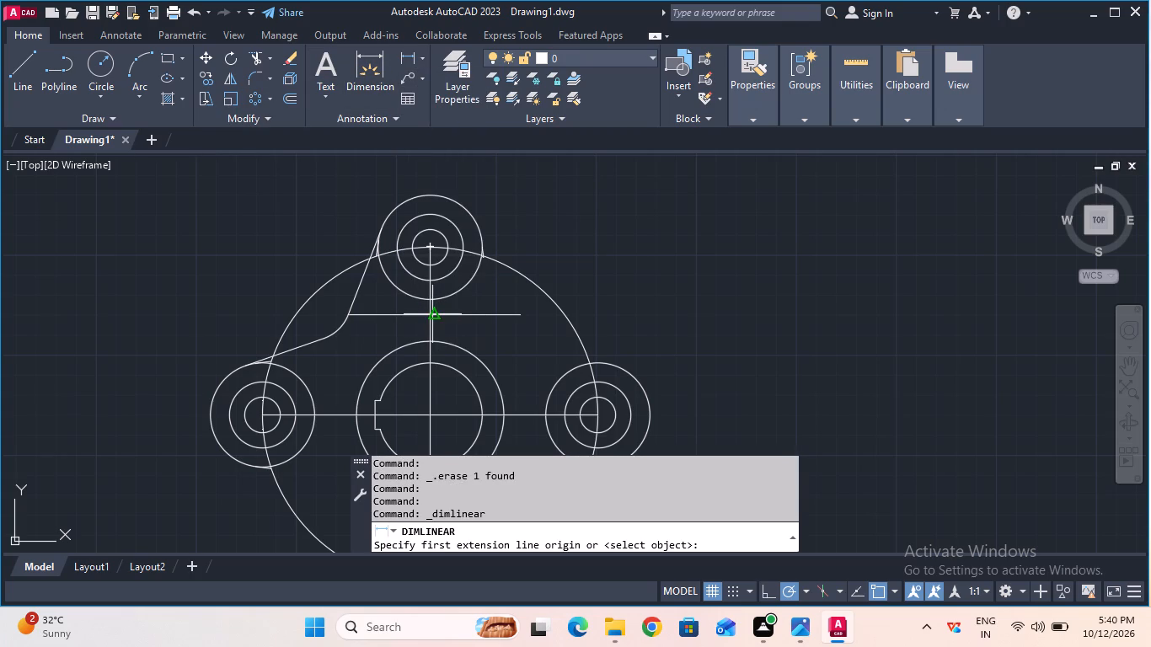
{"action": "left_click", "coordinate": [426, 310]}
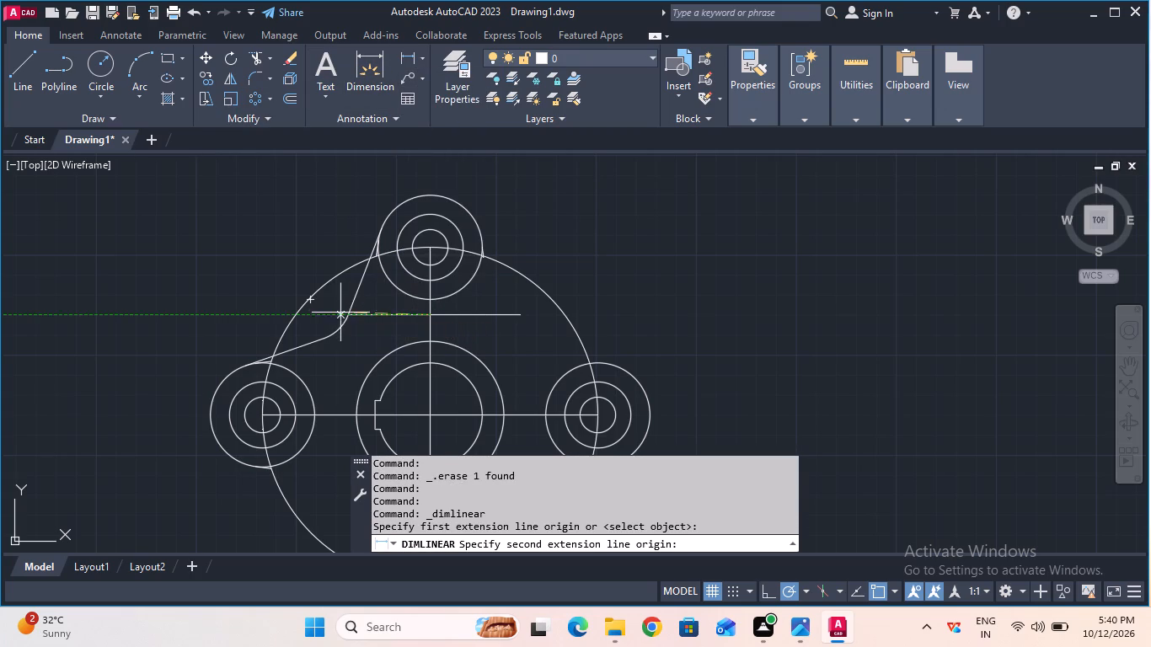
{"action": "left_click", "coordinate": [350, 313]}
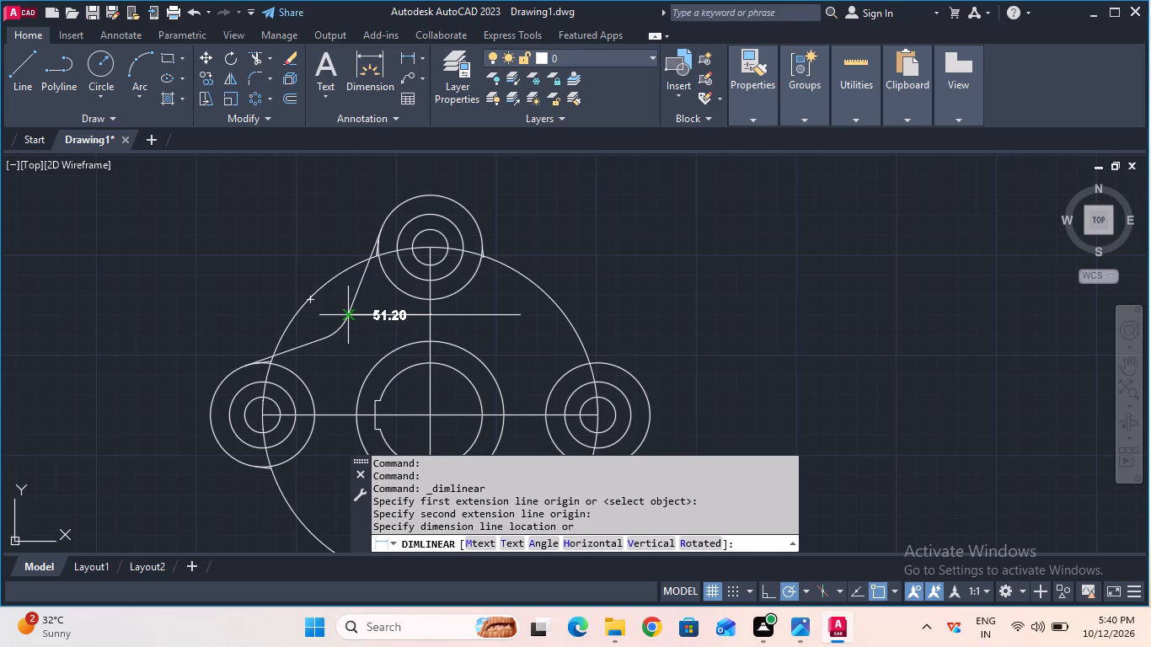
{"action": "key", "text": "Escape"}
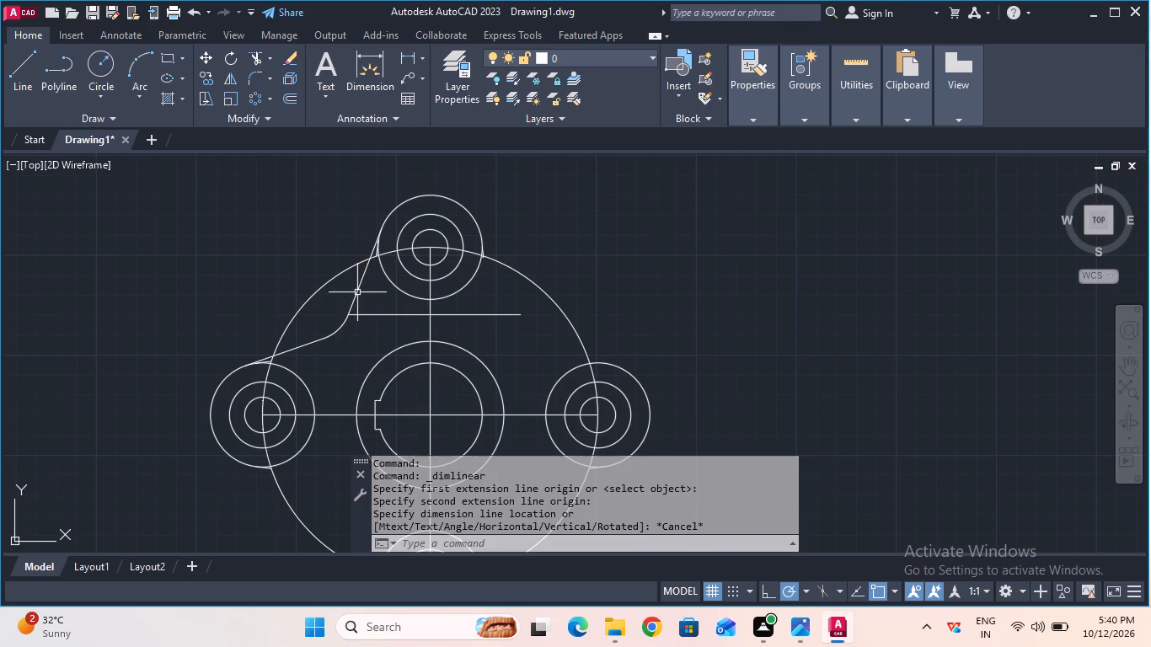
Trim away the part of the horizontal line that lies right of the vertical centreline.
{"action": "scroll", "coordinate": [366, 301], "scroll_direction": "up", "scroll_amount": 2}
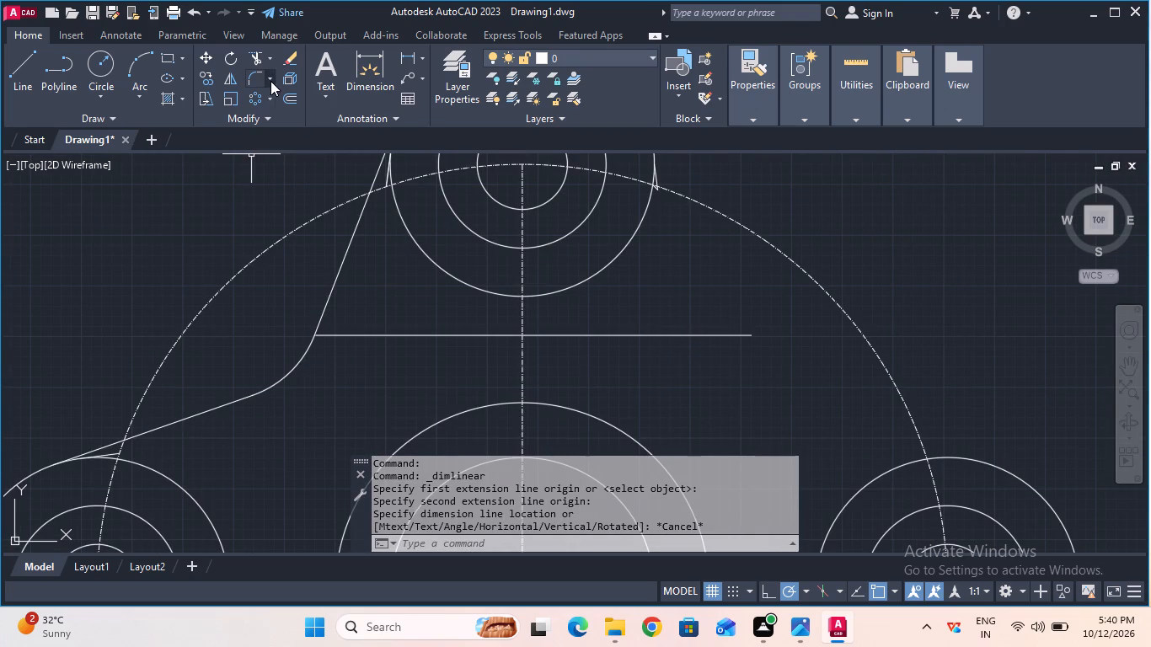
{"action": "left_click", "coordinate": [258, 62]}
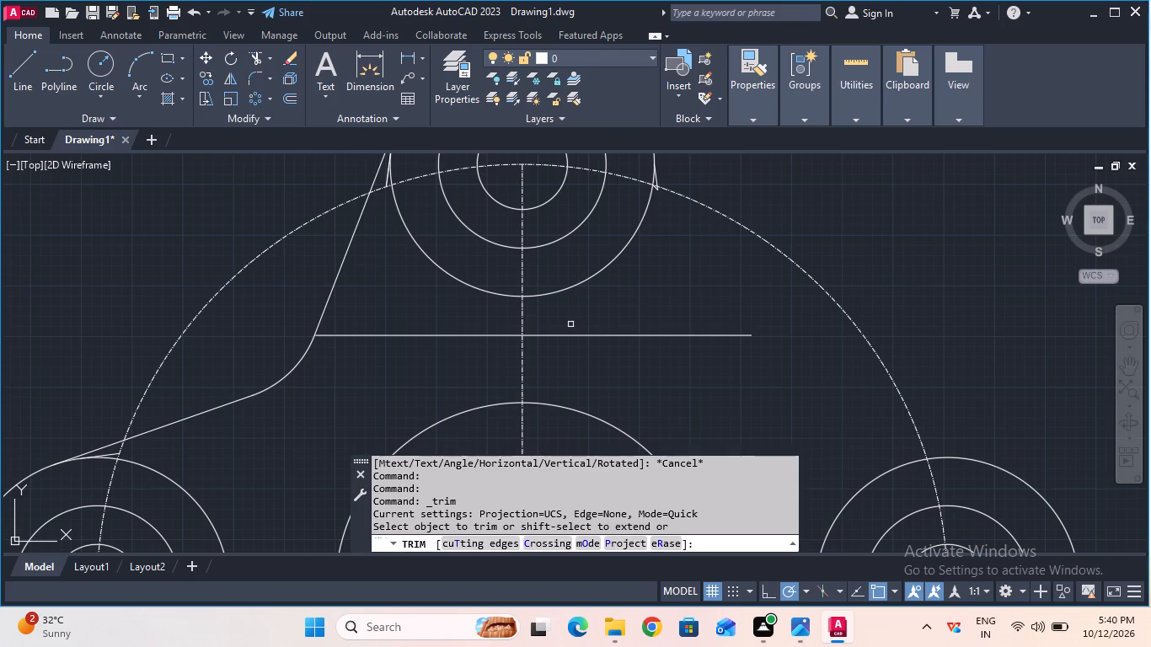
{"action": "left_click", "coordinate": [576, 336]}
{"action": "key", "text": "Escape"}
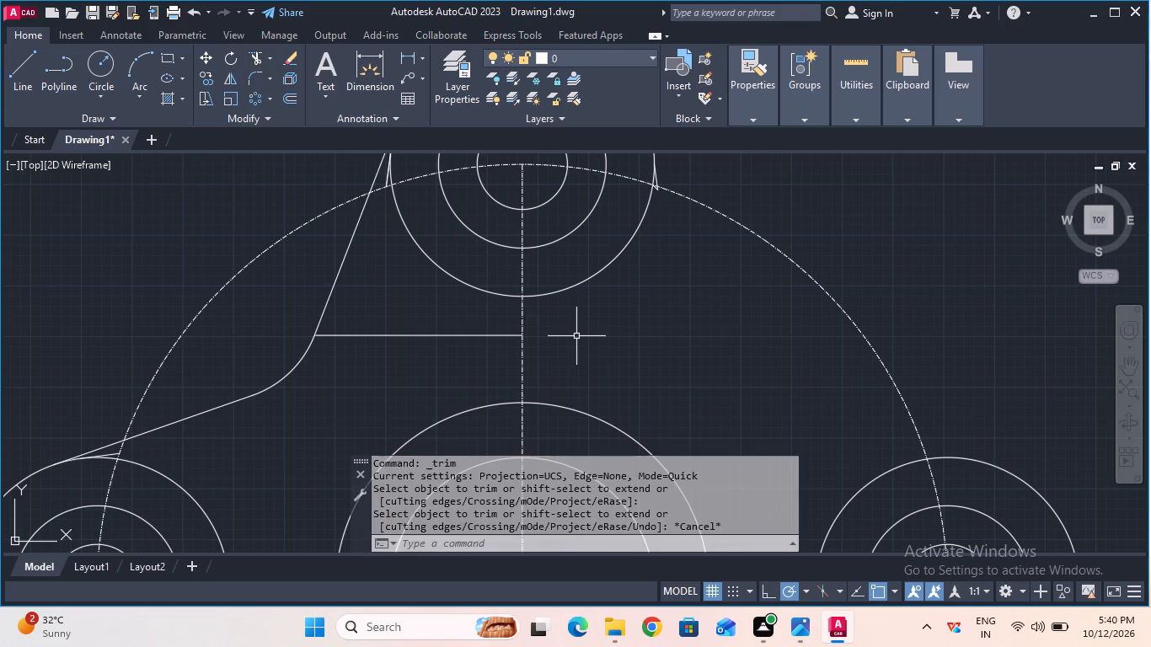
Draw a 51.20 mm horizontal line to the right from where the trimmed line meets the vertical centreline.
{"action": "scroll", "coordinate": [576, 336], "scroll_direction": "down", "scroll_amount": 1}
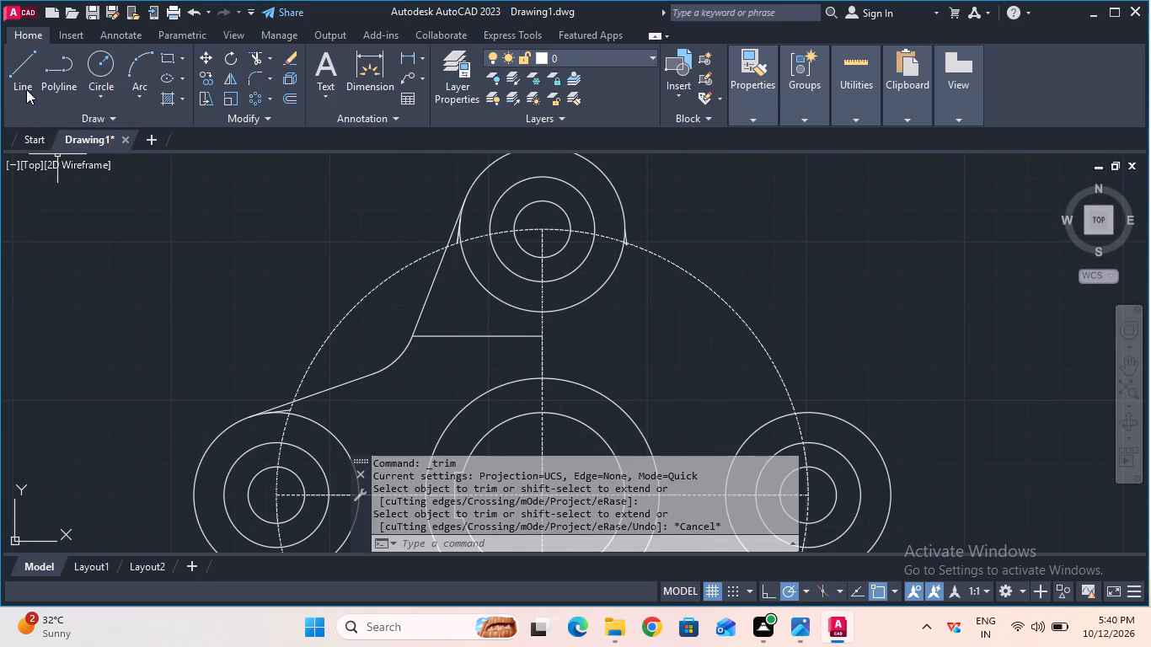
{"action": "left_click", "coordinate": [26, 89]}
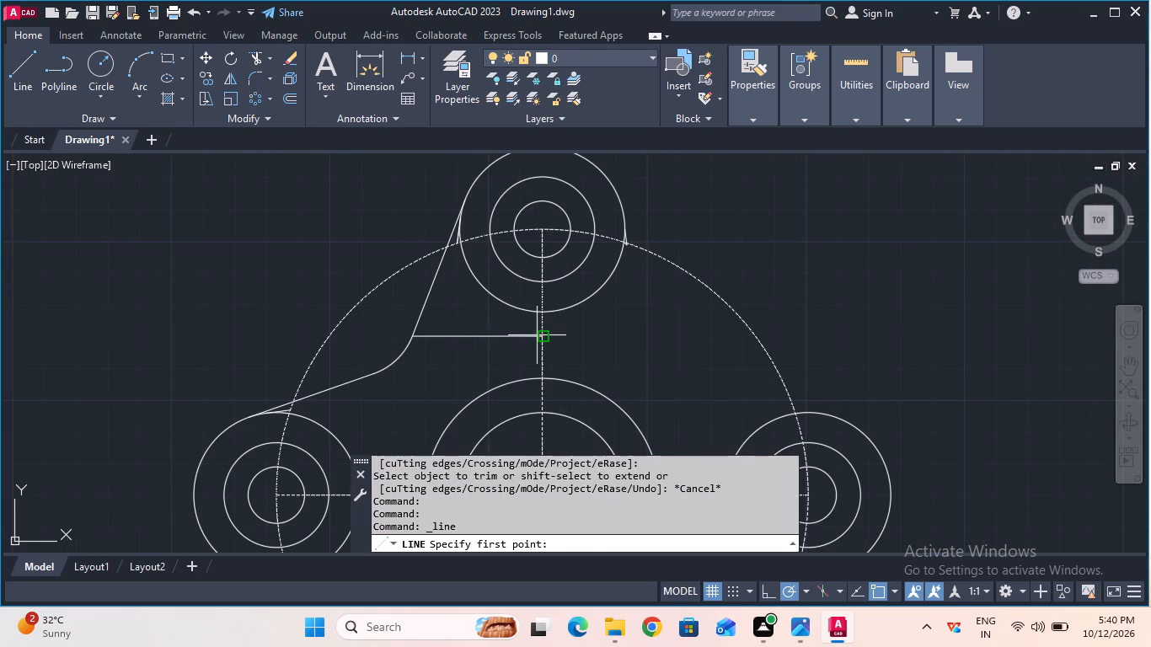
{"action": "left_click", "coordinate": [544, 335]}
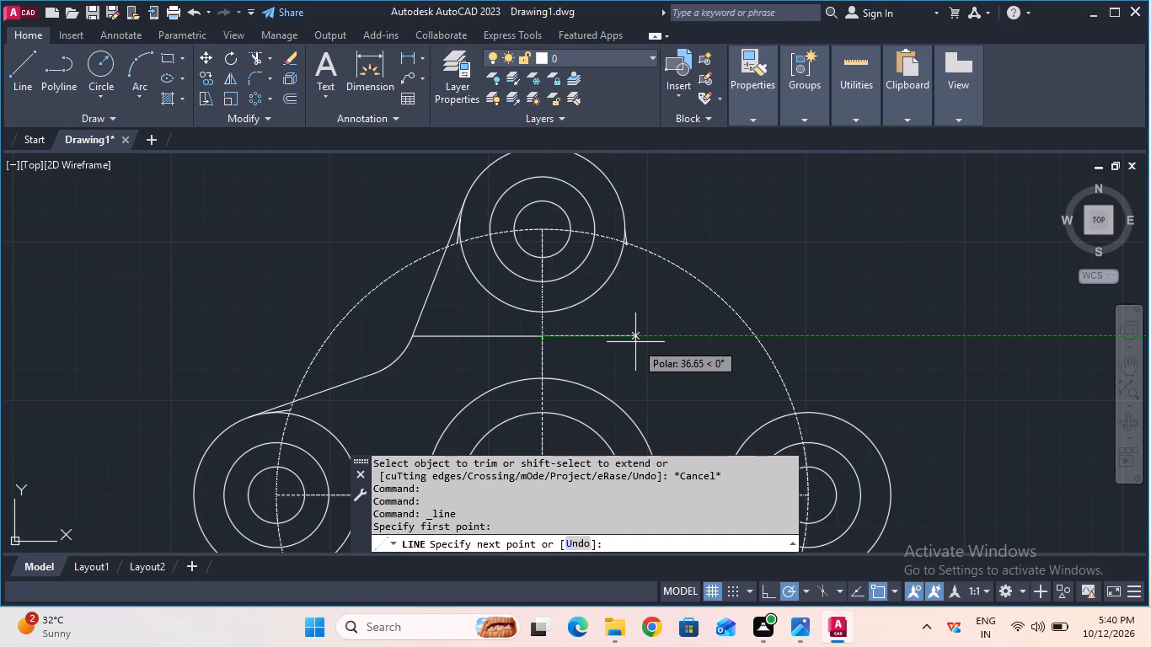
{"action": "type", "text": "51"}
{"action": "type", "text": ".20"}
{"action": "key", "text": "Return"}
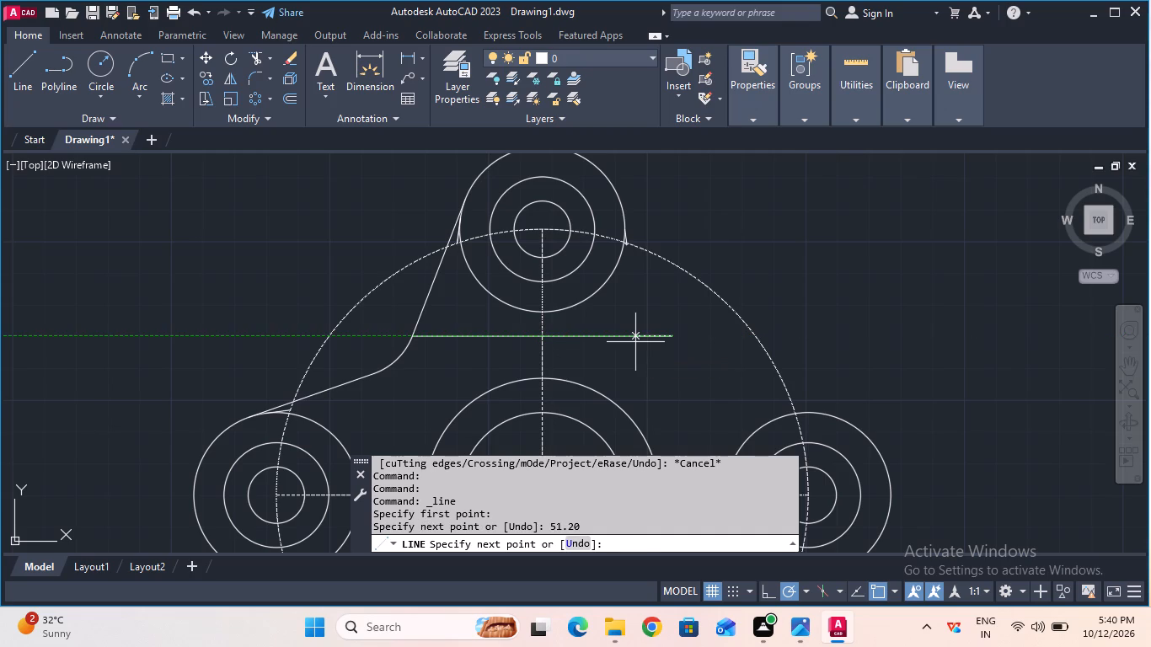
{"action": "key", "text": "Escape"}
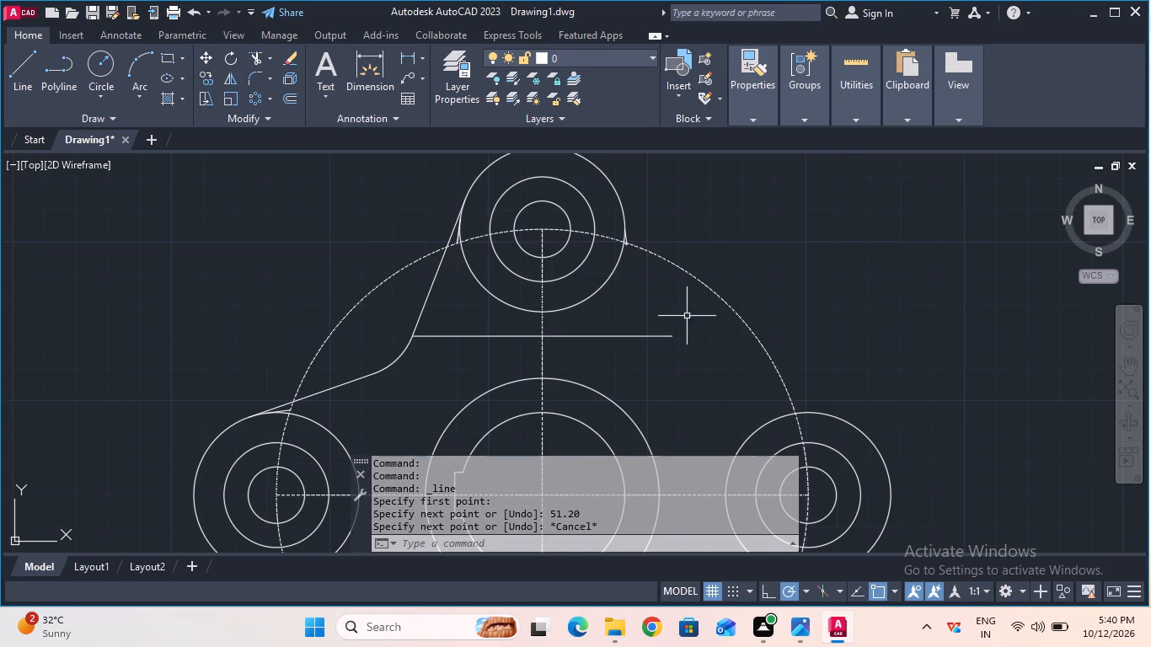
Draw a line tangent to the top lobe's right side, ending at the right end of the new horizontal line.
{"action": "key", "text": "l"}
{"action": "key", "text": "Return"}
{"action": "key", "text": "t"}
{"action": "type", "text": "an"}
{"action": "key", "text": "Return"}
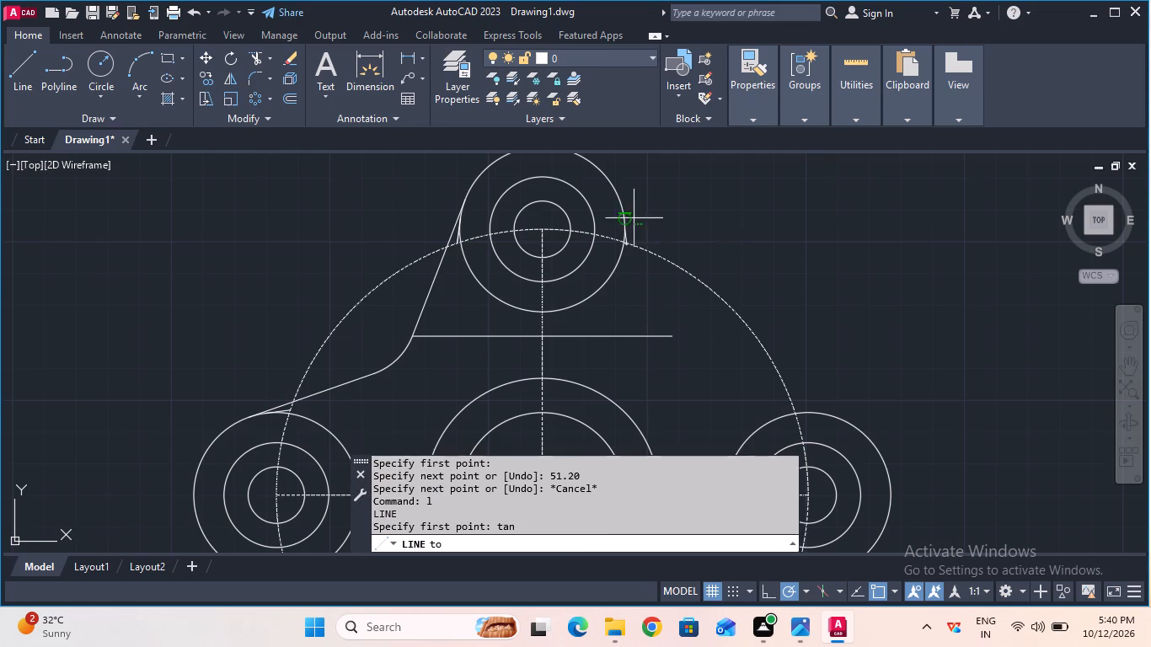
{"action": "left_click", "coordinate": [626, 216]}
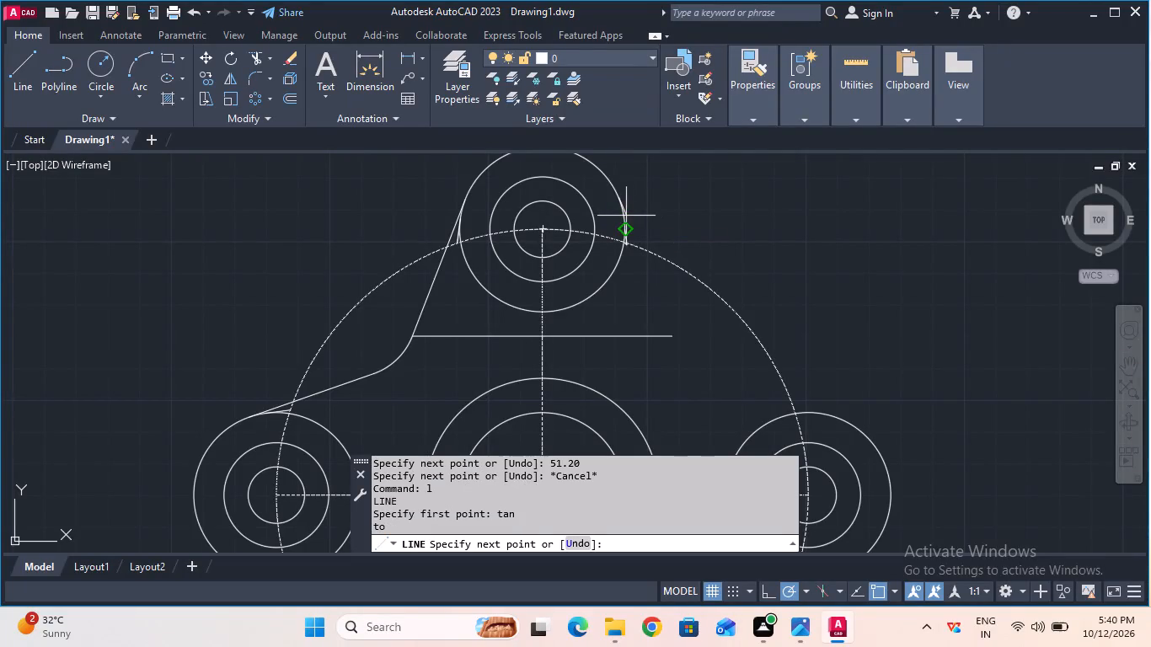
{"action": "left_click", "coordinate": [671, 335]}
{"action": "key", "text": "Escape"}
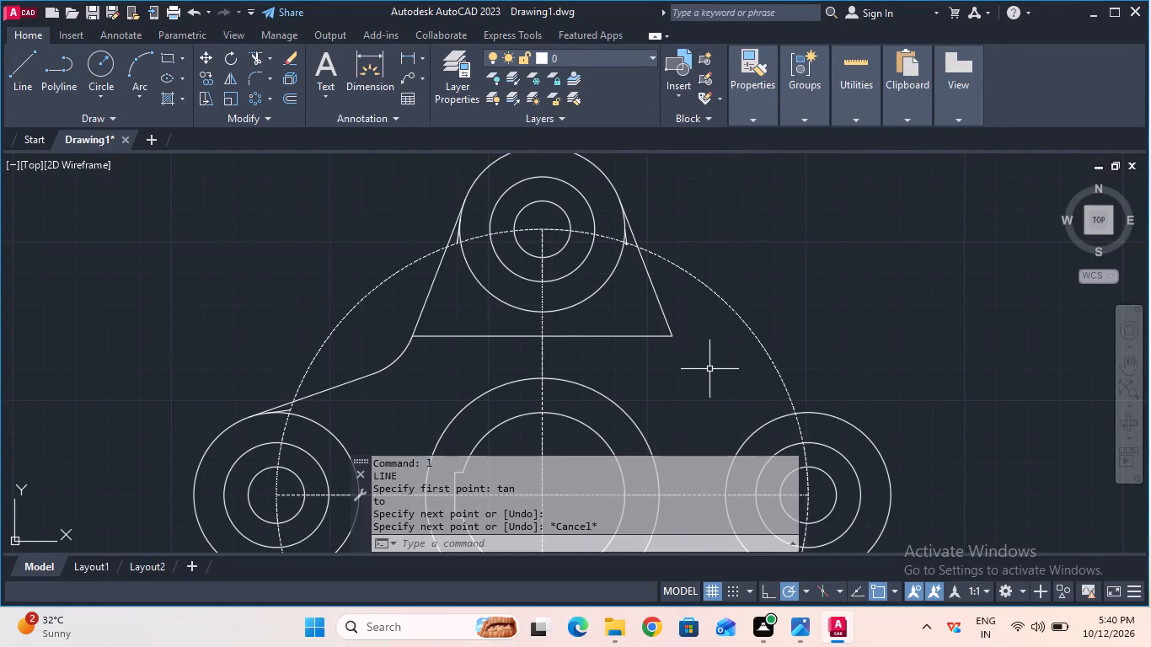
Draw a line tangent to the top of the right lobe, ending at the horizontal line's right end.
{"action": "key", "text": "l"}
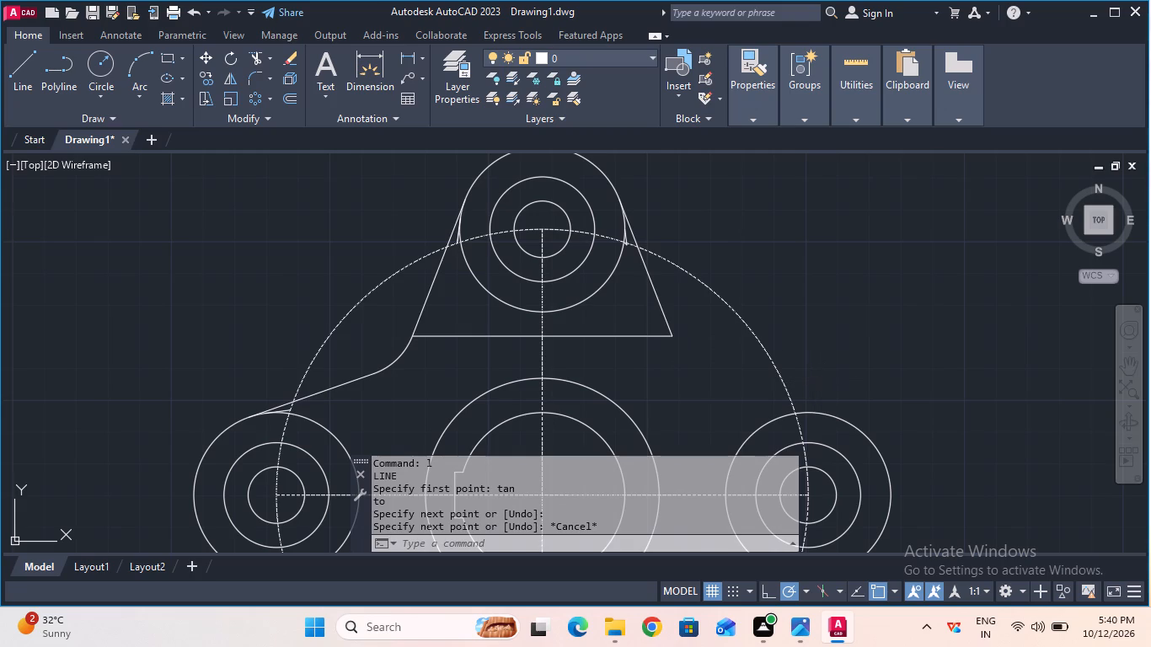
{"action": "key", "text": "Return"}
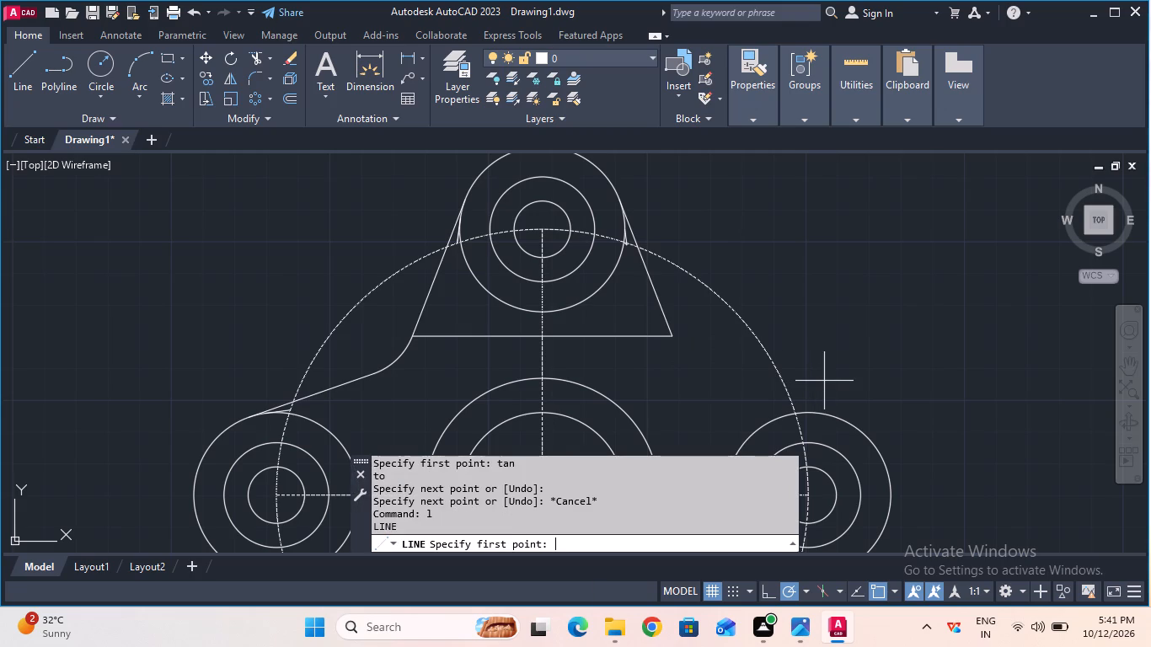
{"action": "key", "text": "t"}
{"action": "type", "text": "an"}
{"action": "key", "text": "Return"}
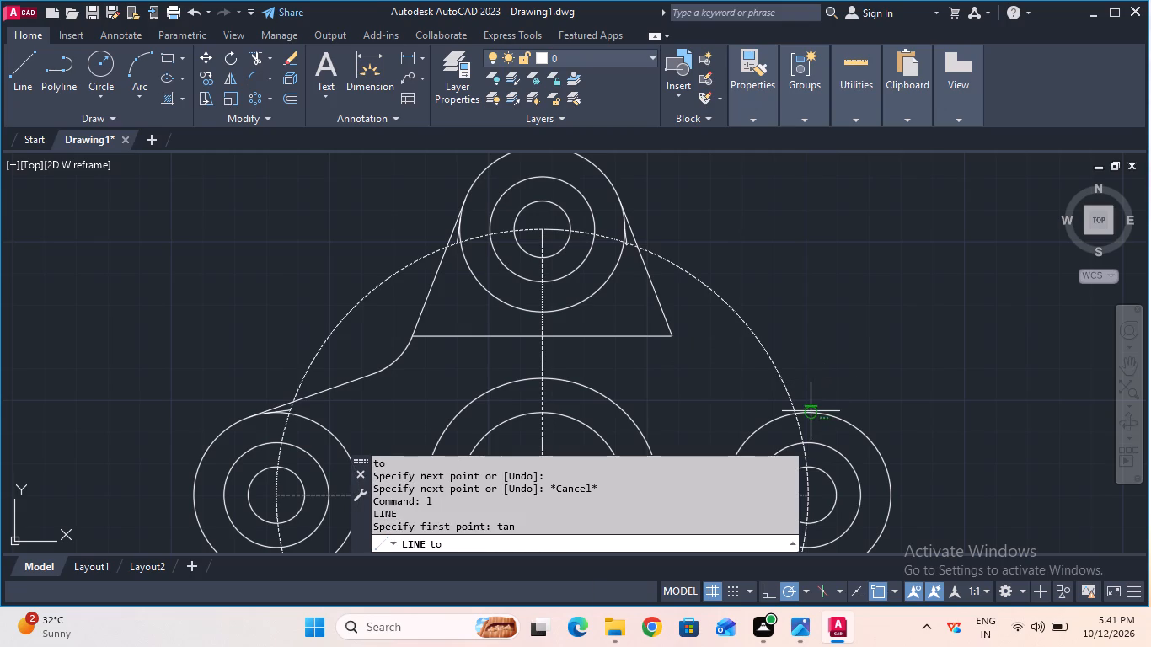
{"action": "left_click", "coordinate": [811, 412]}
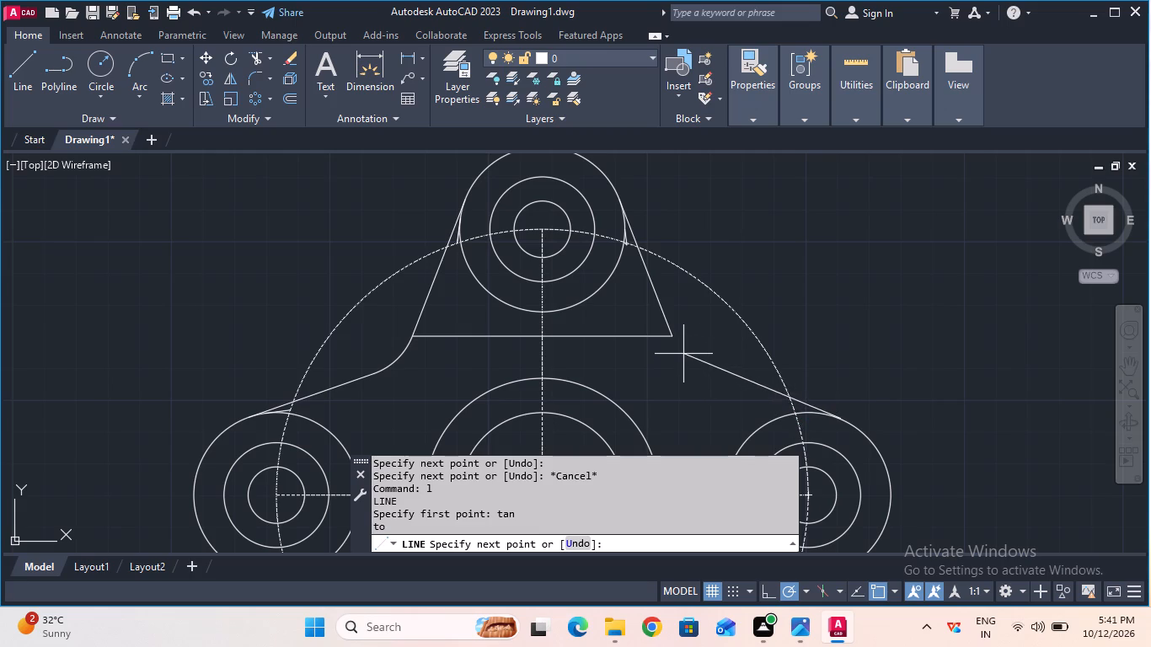
{"action": "left_click", "coordinate": [675, 340]}
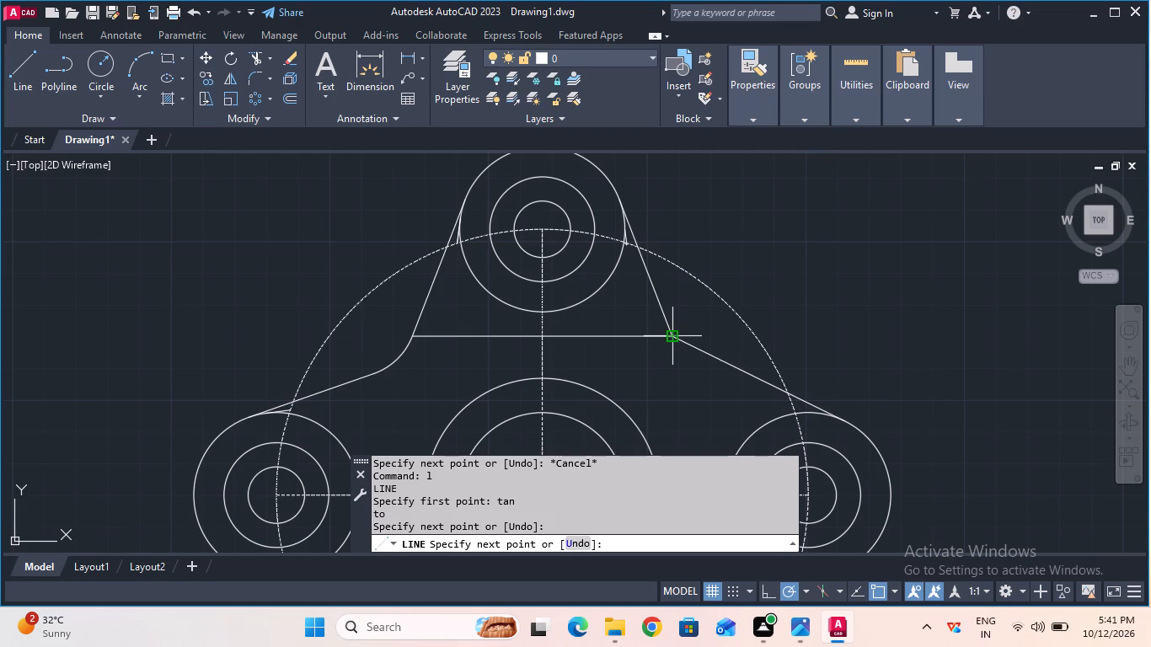
{"action": "key", "text": "Escape"}
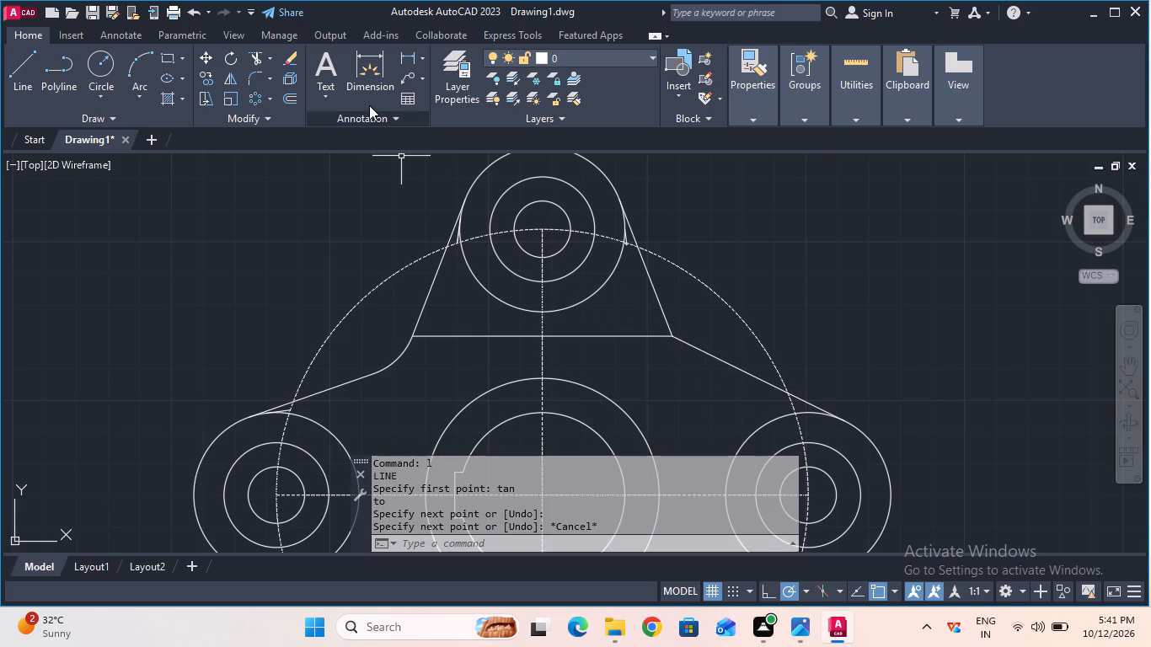
Check the angle between the top-lobe and right-lobe tangent lines, using an angular dimension preview.
{"action": "left_click", "coordinate": [417, 53]}
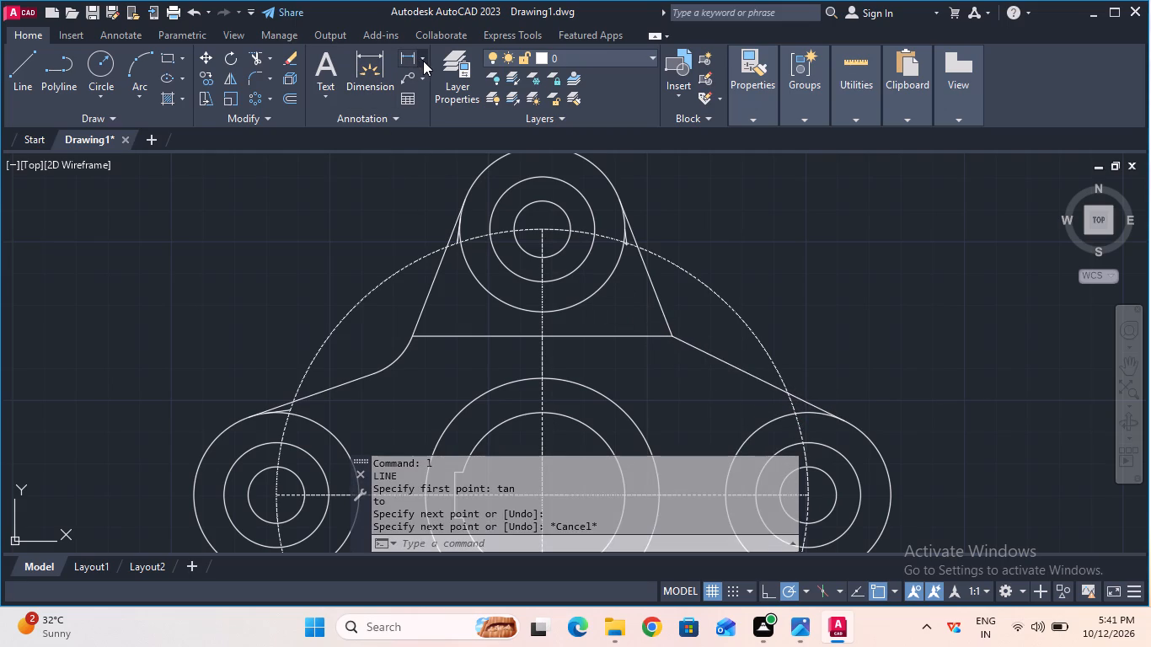
{"action": "left_click", "coordinate": [423, 61]}
{"action": "left_click", "coordinate": [452, 163]}
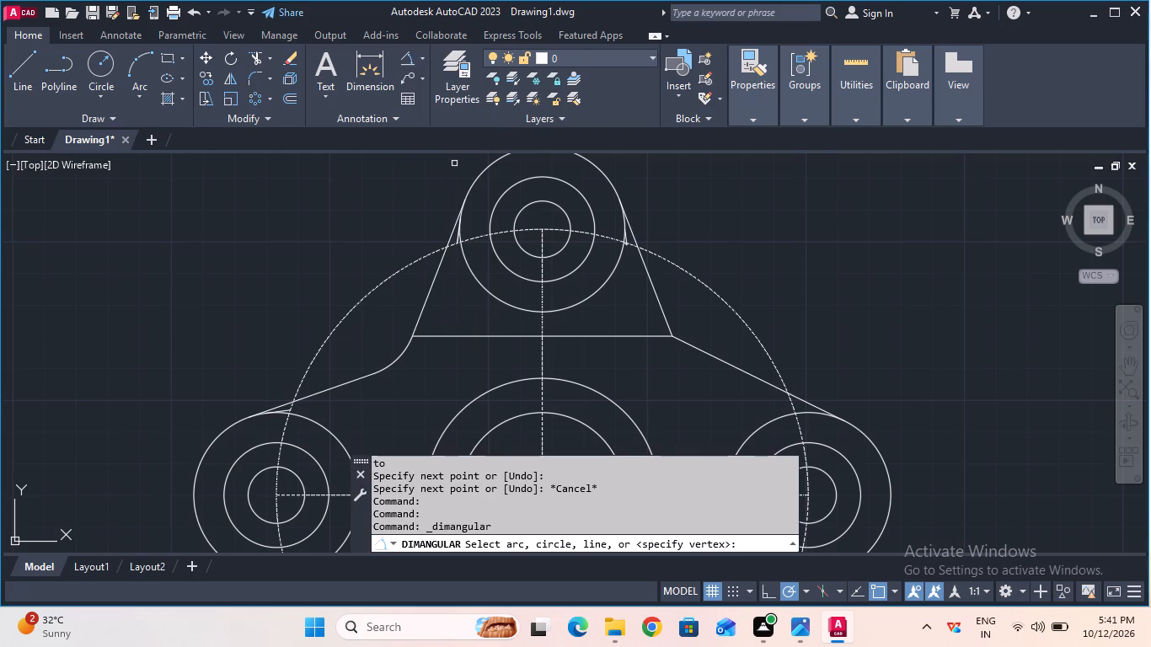
{"action": "left_click", "coordinate": [667, 318]}
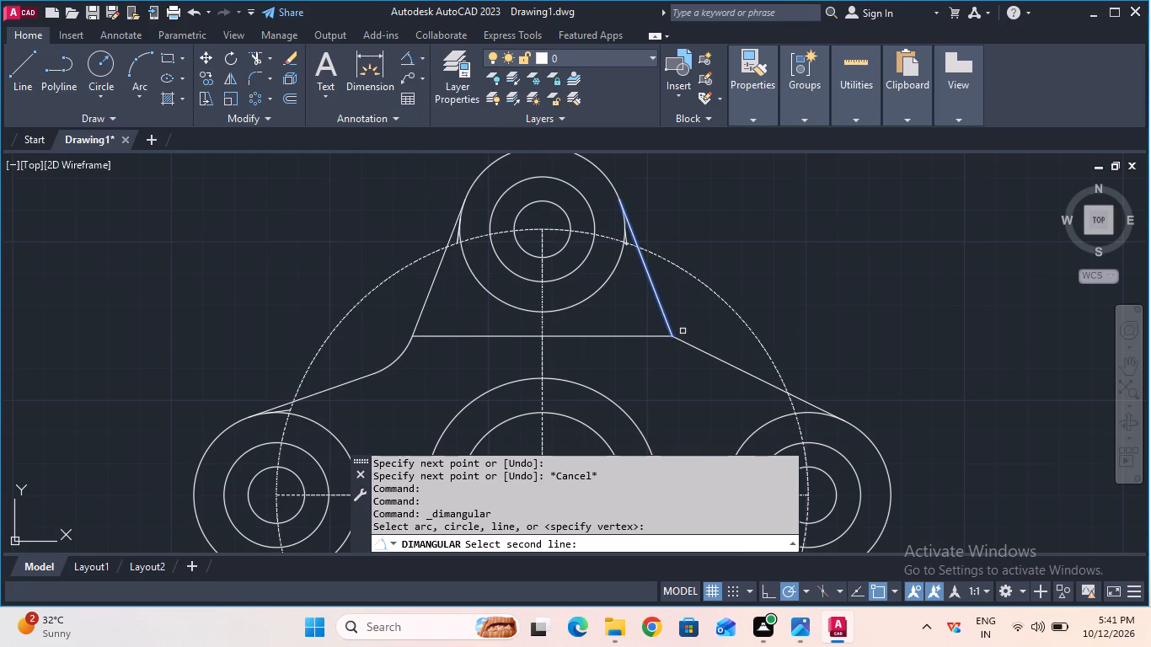
{"action": "left_click", "coordinate": [689, 341]}
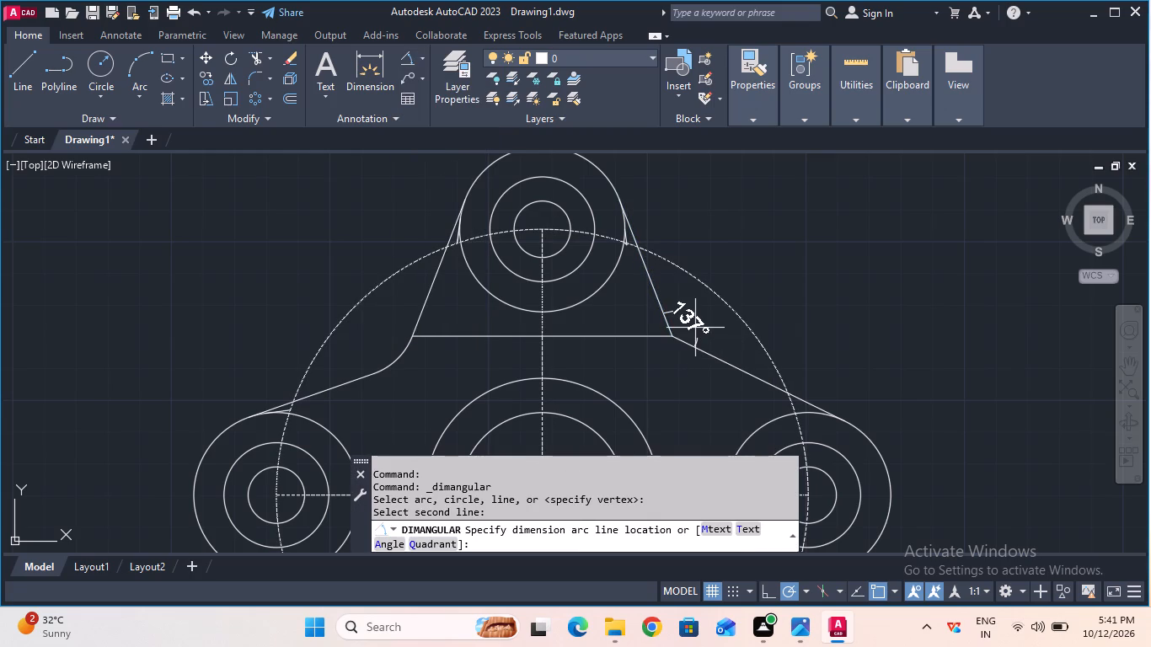
{"action": "key", "text": "Escape"}
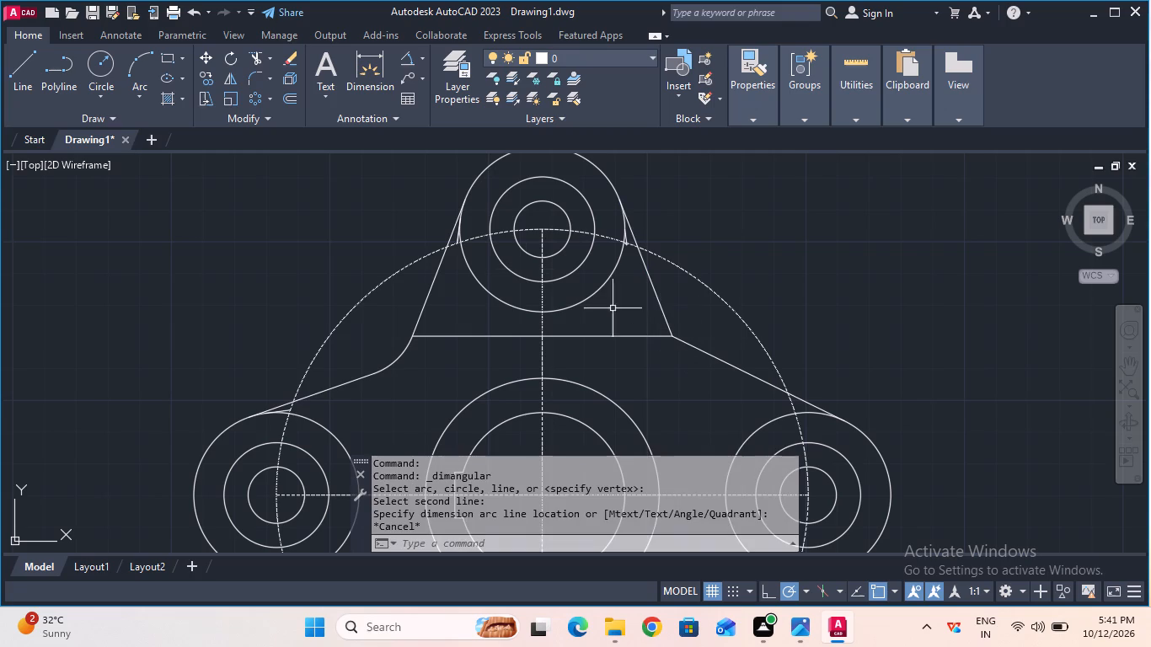
Extend the top lobe's right-hand tangent line downward until it meets the right lobe's outer circle.
{"action": "left_click", "coordinate": [271, 57]}
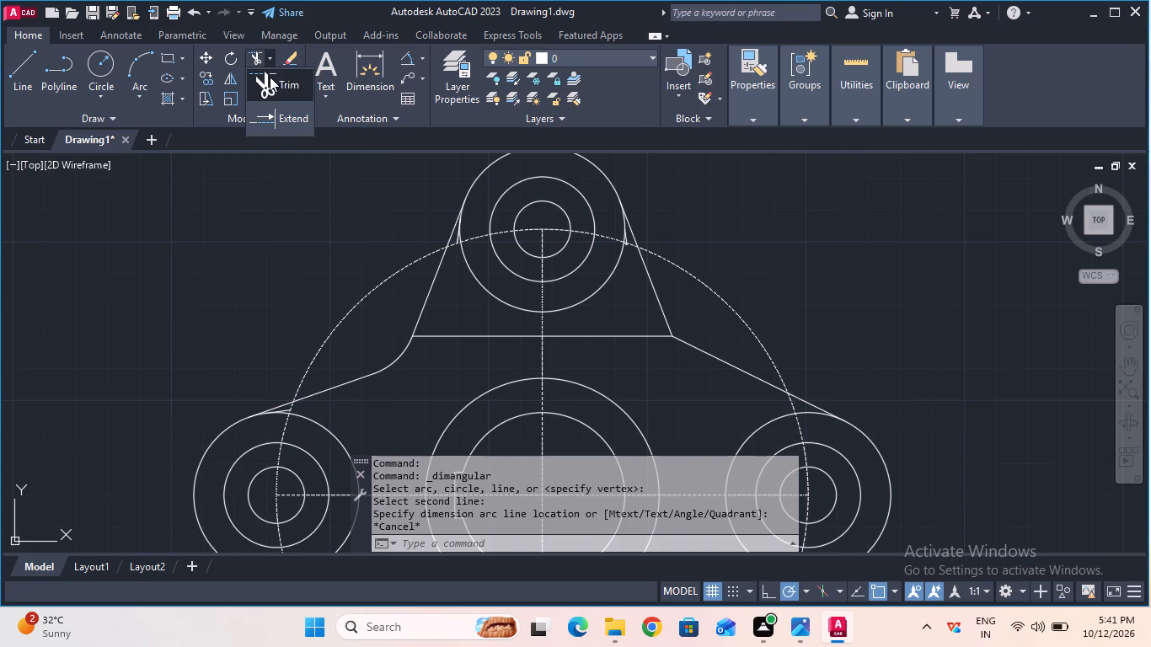
{"action": "left_click", "coordinate": [283, 112]}
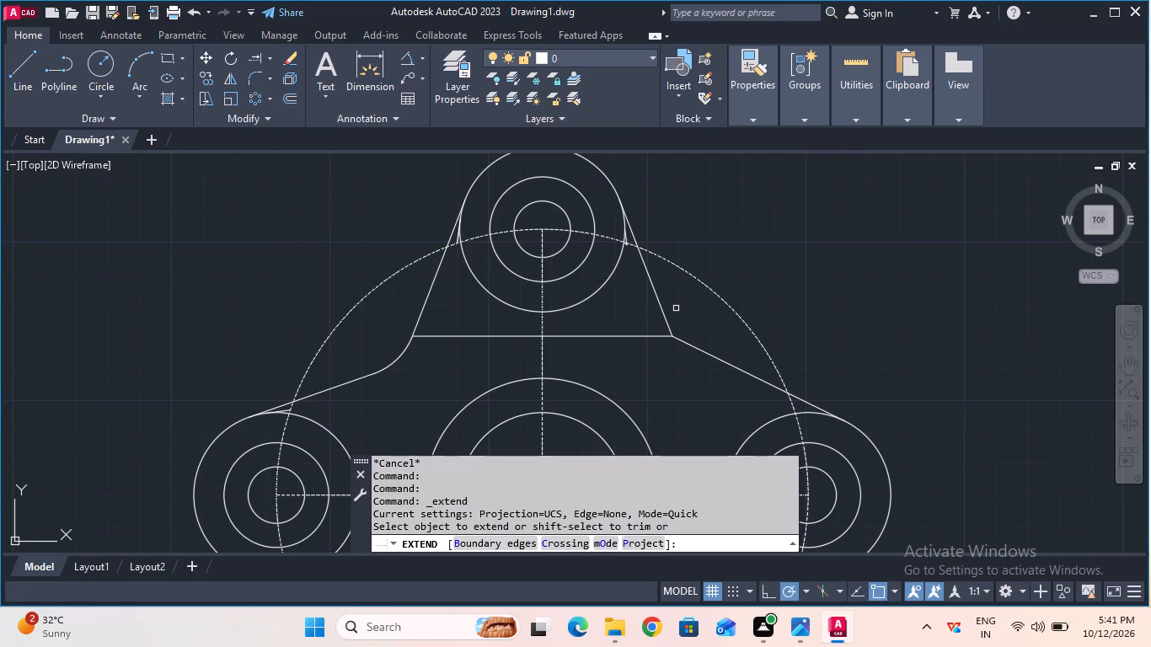
{"action": "left_click", "coordinate": [665, 317]}
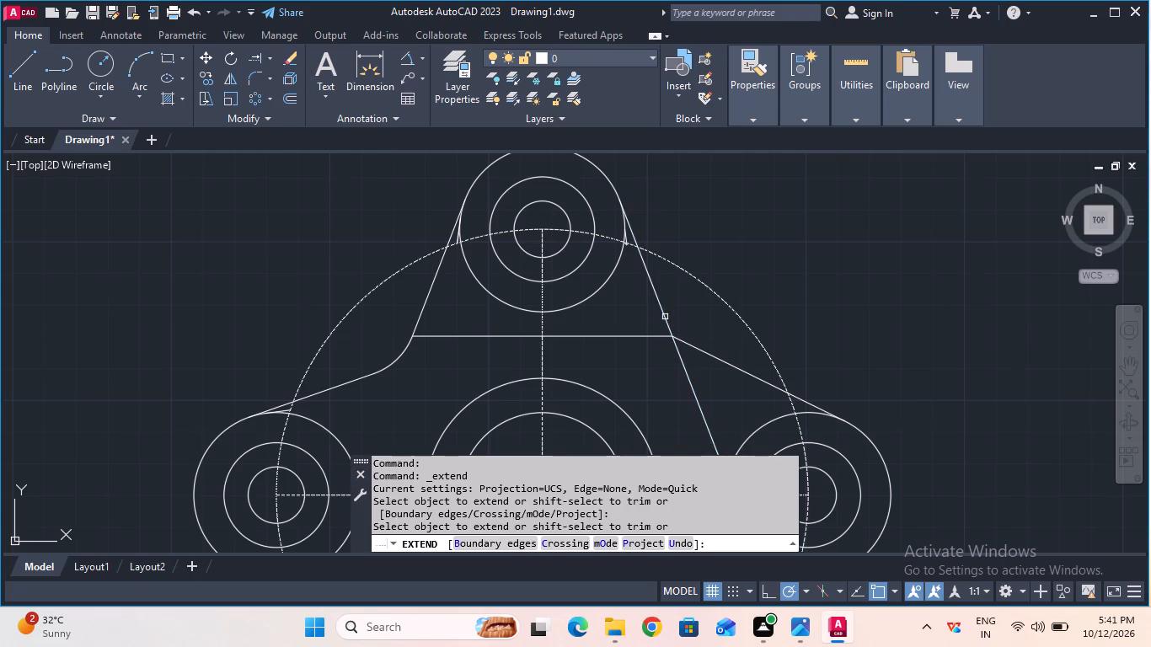
{"action": "middle_click_drag", "start_coordinate": [710, 328], "coordinate": [715, 256]}
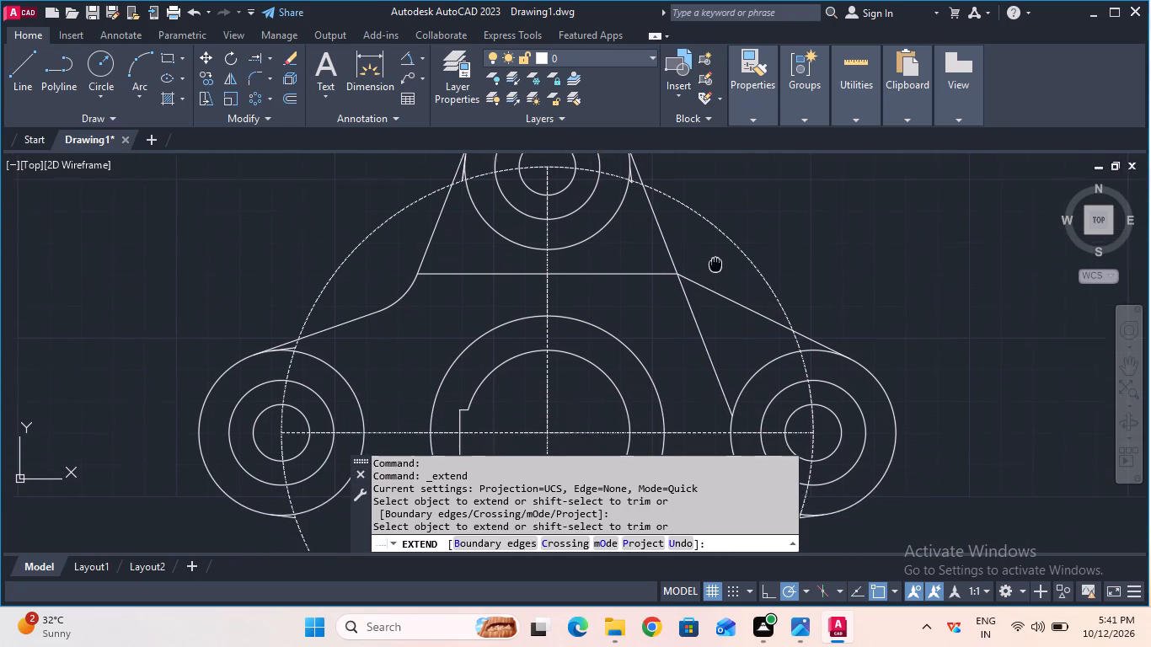
{"action": "middle_click_drag", "start_coordinate": [715, 256], "coordinate": [715, 247]}
{"action": "key", "text": "Escape"}
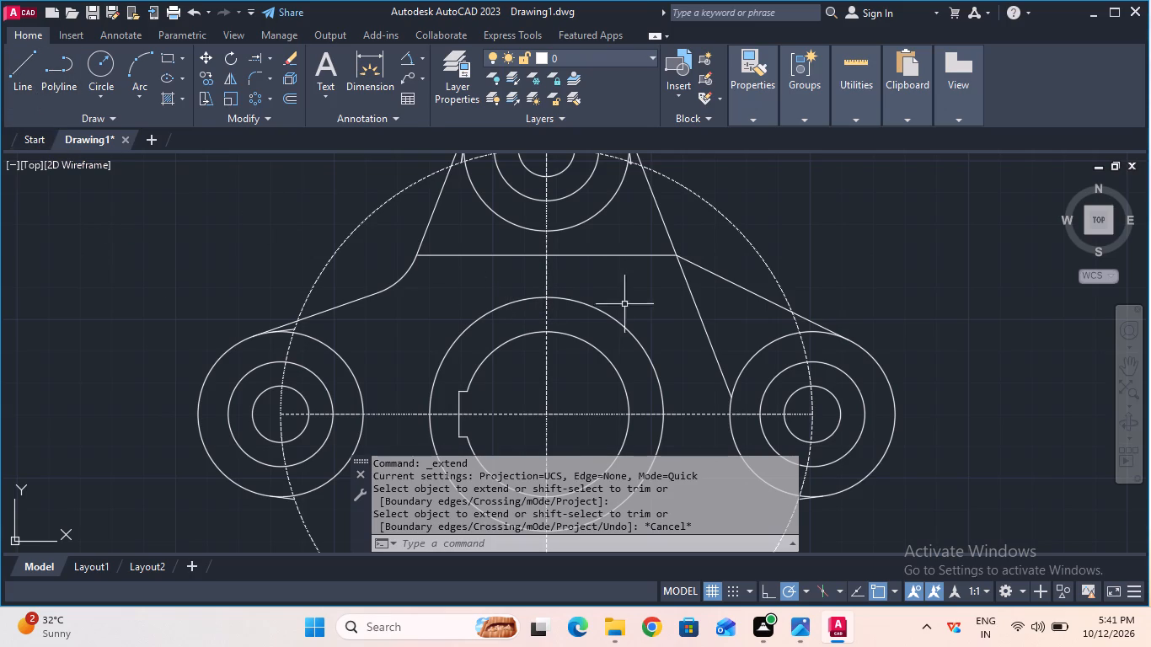
Erase the tangent line running from the right lobe to the horizontal line's right end.
{"action": "left_click", "coordinate": [766, 294]}
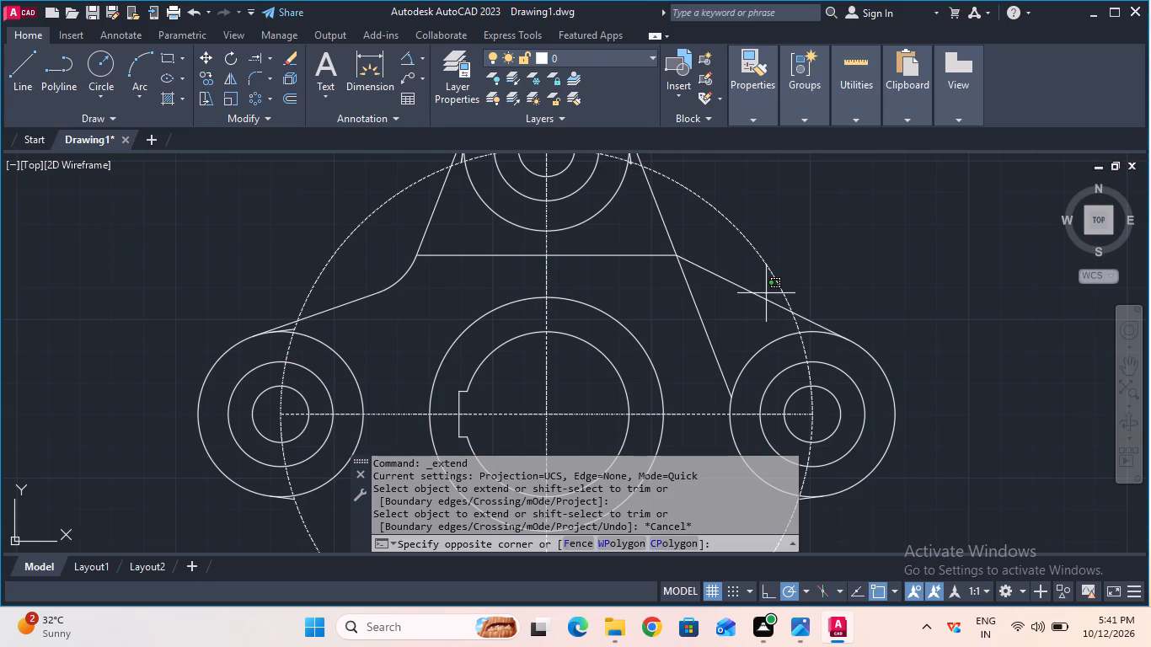
{"action": "left_click", "coordinate": [765, 293]}
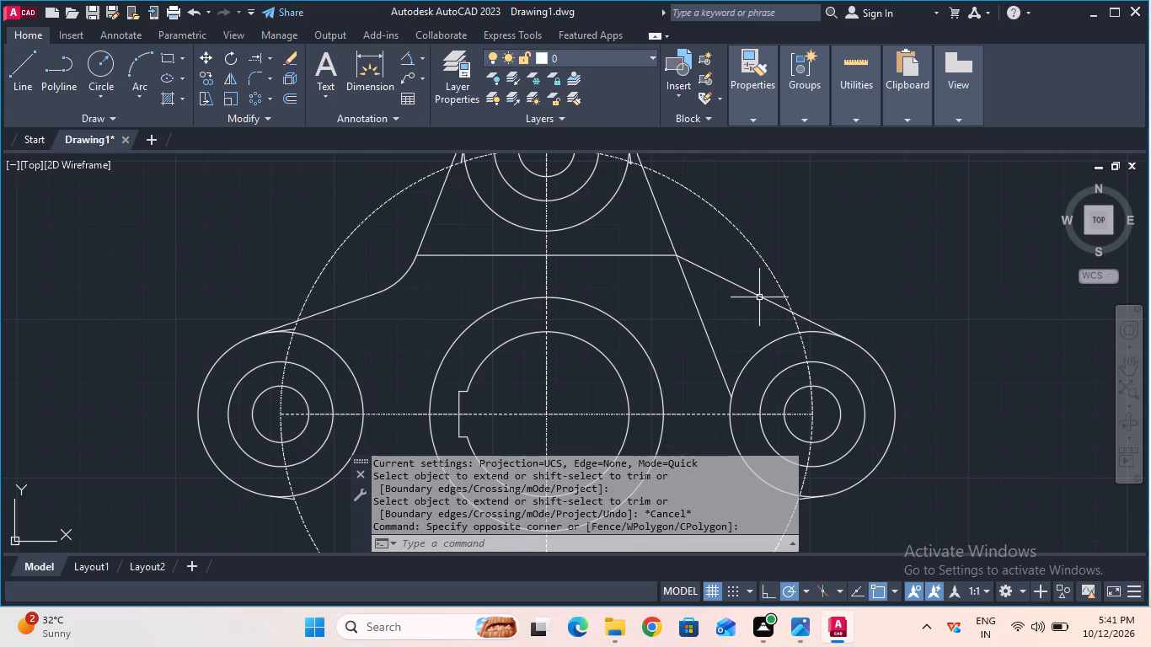
{"action": "left_click", "coordinate": [759, 296]}
{"action": "key", "text": "Delete"}
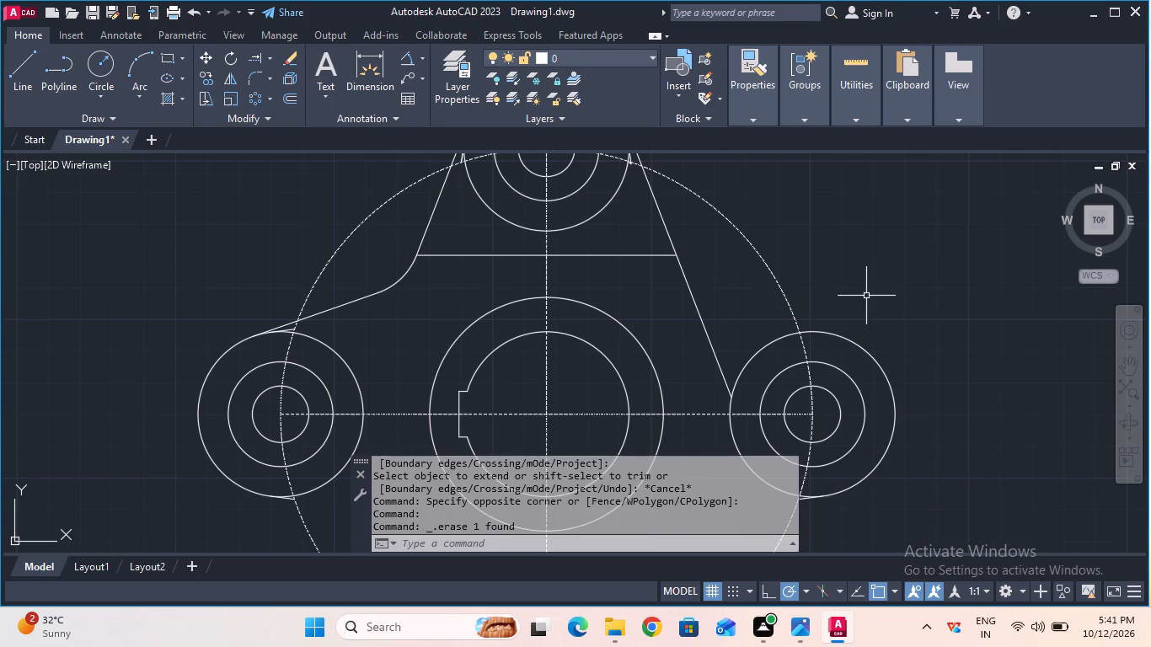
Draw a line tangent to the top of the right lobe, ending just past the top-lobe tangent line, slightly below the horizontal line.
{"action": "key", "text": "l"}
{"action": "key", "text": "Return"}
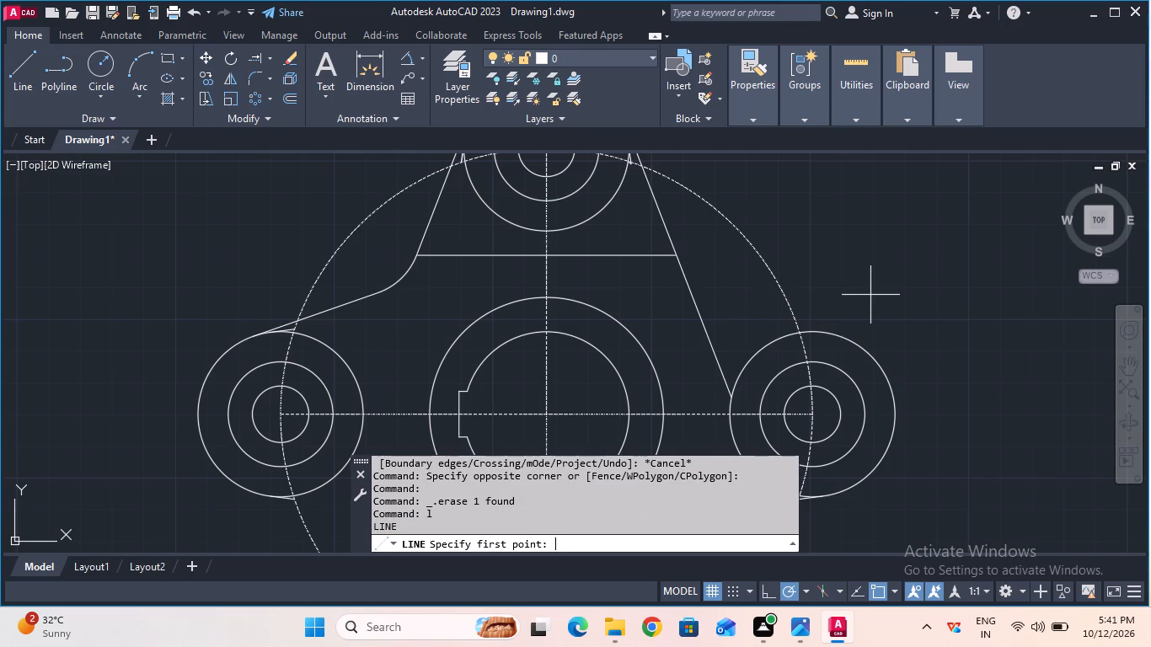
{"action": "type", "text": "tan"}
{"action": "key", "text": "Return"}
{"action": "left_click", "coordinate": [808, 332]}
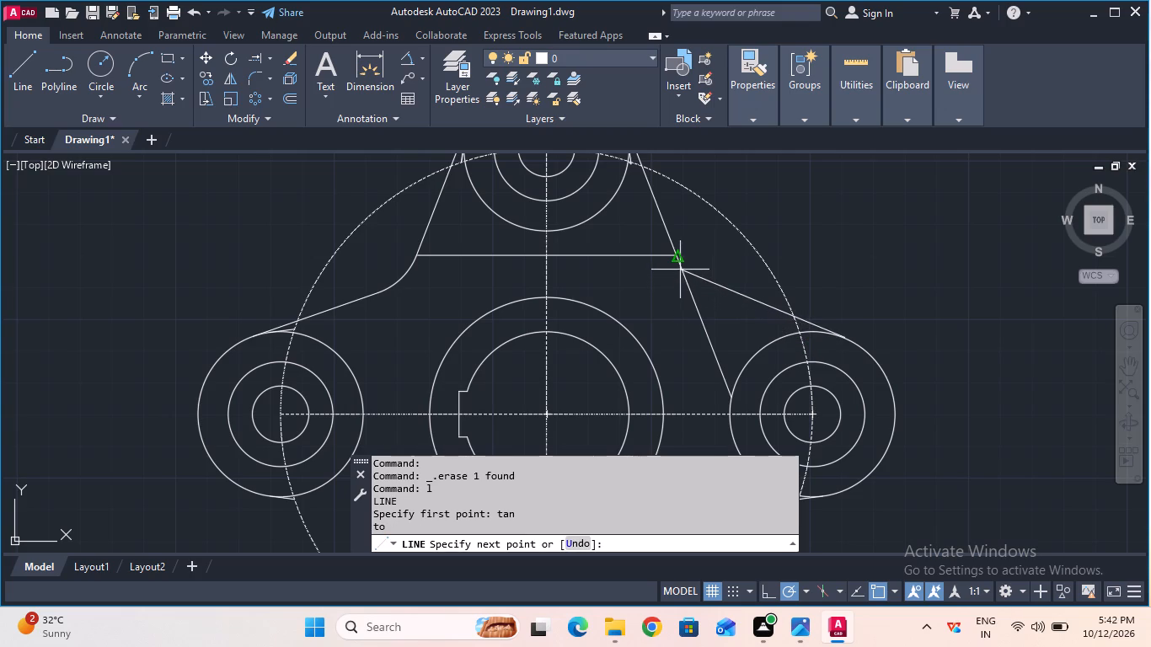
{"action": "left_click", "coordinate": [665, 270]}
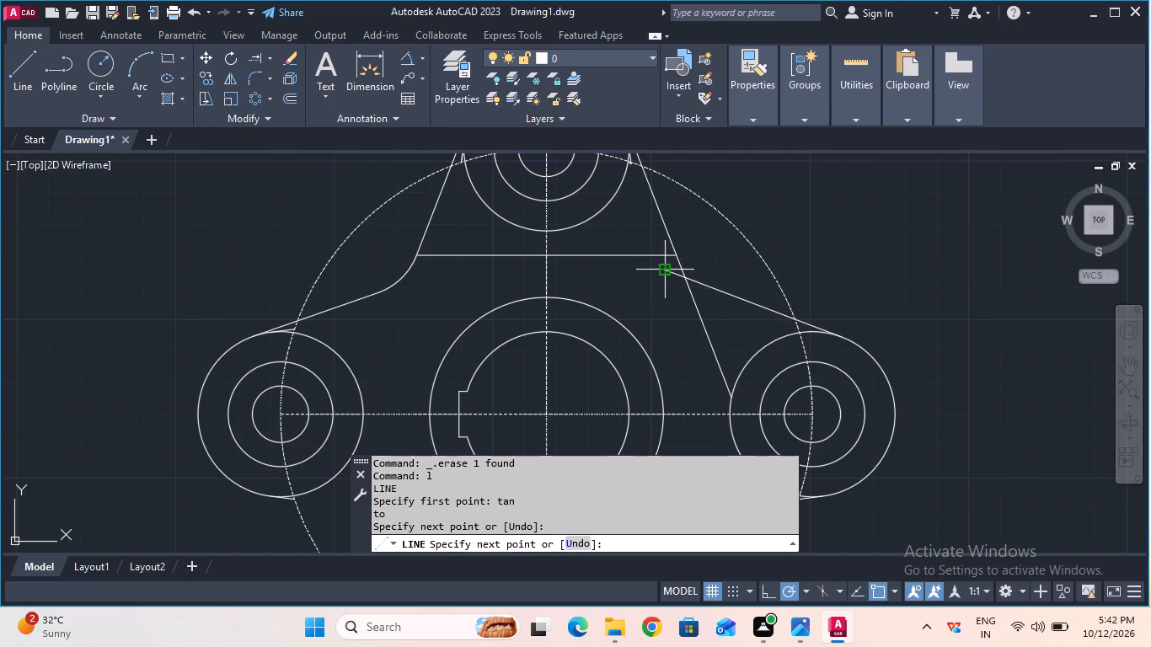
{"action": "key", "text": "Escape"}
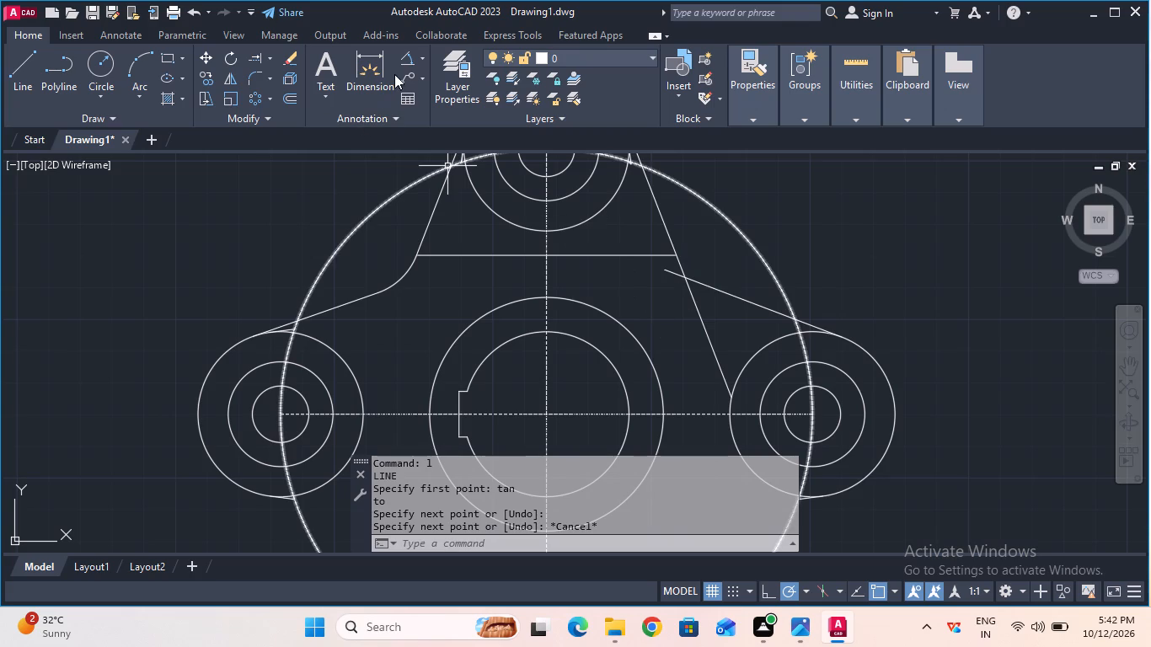
Check the angle between the top-lobe tangent line and the new right-lobe tangent line, using an angular dimension preview.
{"action": "left_click", "coordinate": [407, 61]}
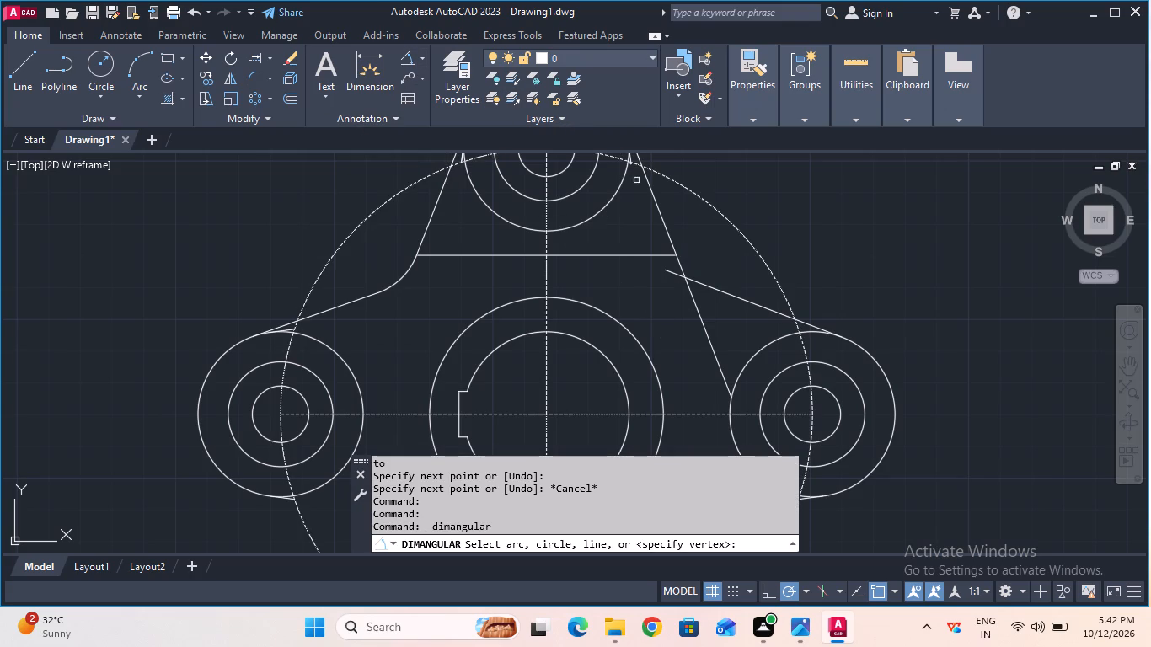
{"action": "left_click", "coordinate": [674, 243]}
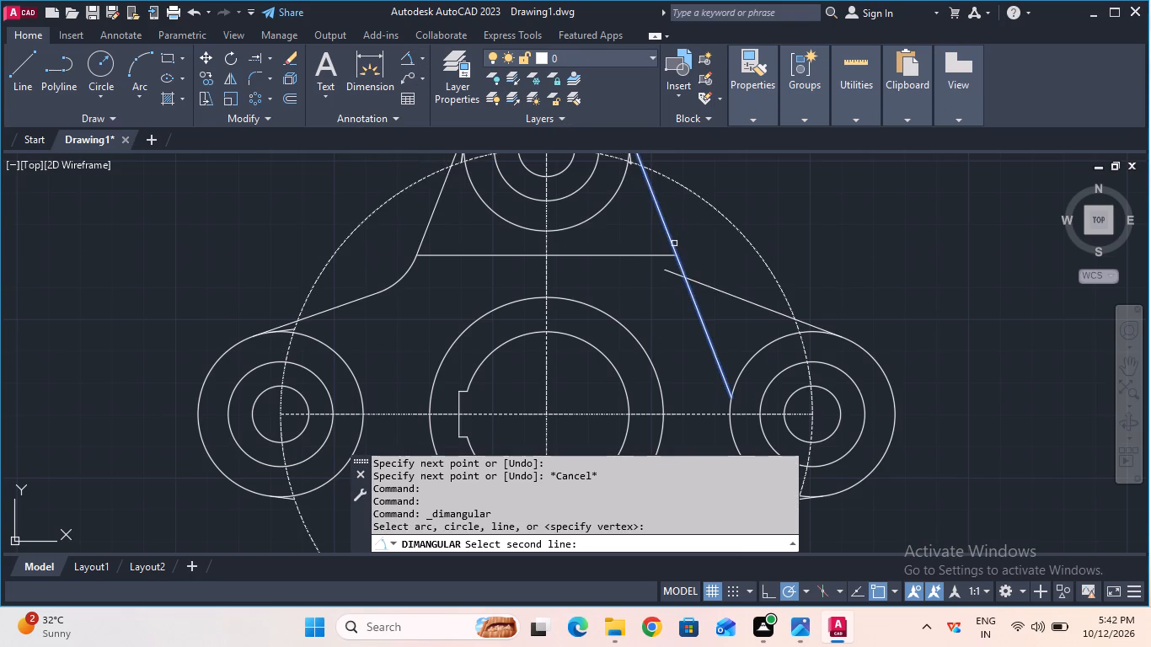
{"action": "left_click", "coordinate": [693, 281]}
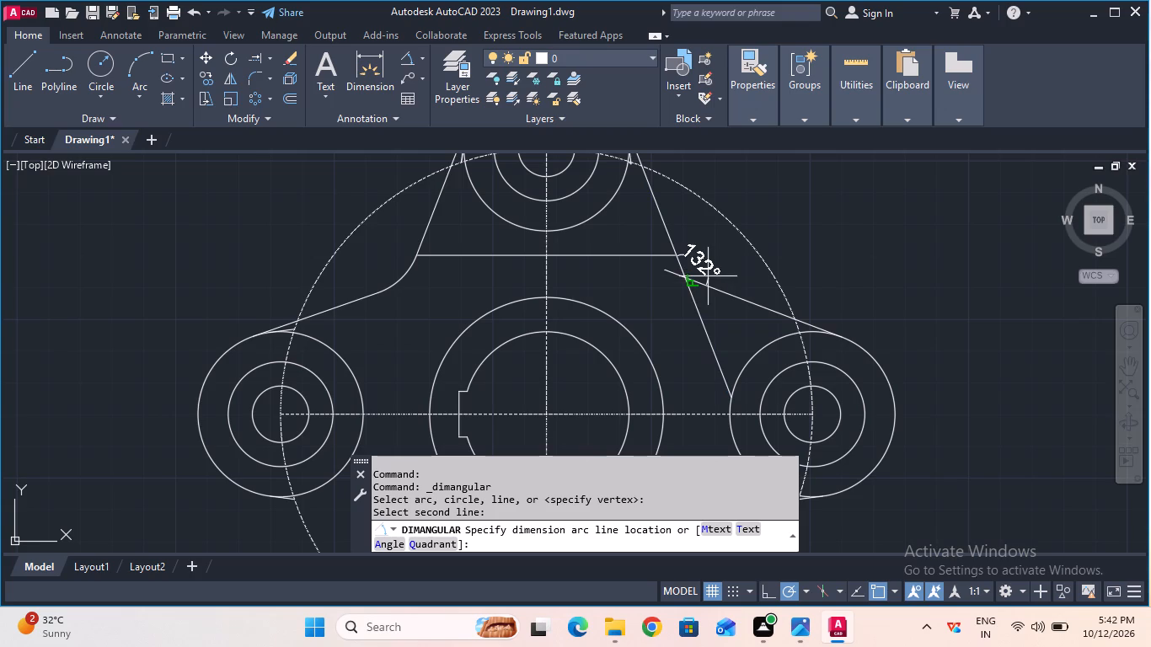
{"action": "key", "text": "Escape"}
Draw a second, shallower line tangent to the top of the right lobe, ending well inside the top-lobe tangent line.
{"action": "scroll", "coordinate": [708, 276], "scroll_direction": "up", "scroll_amount": 1}
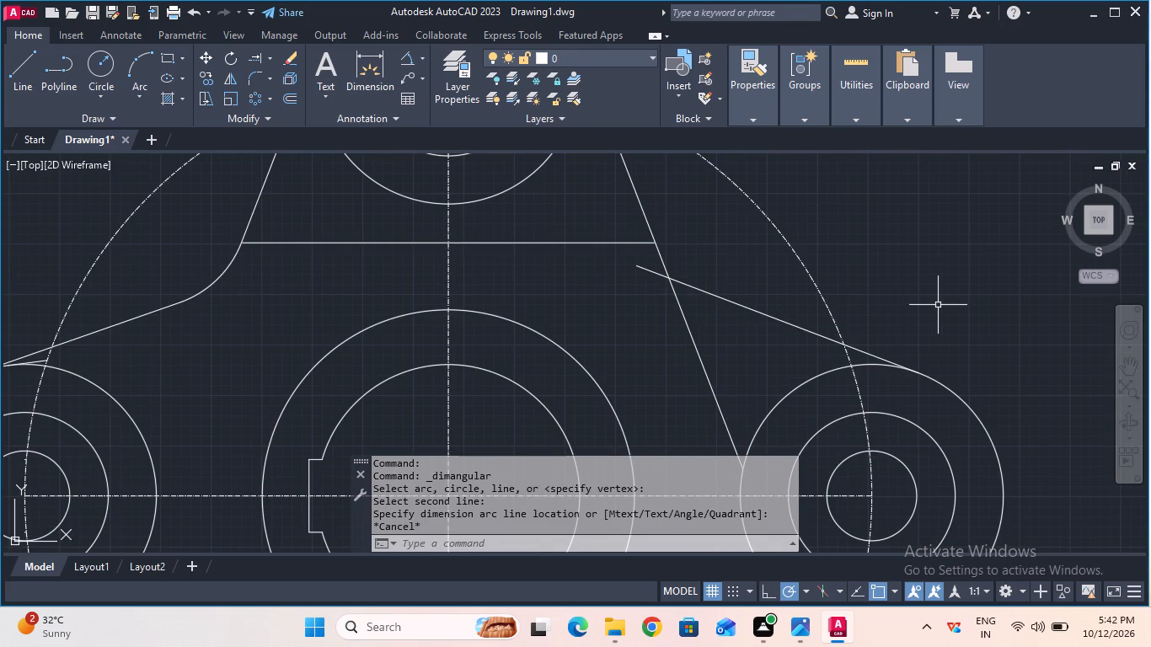
{"action": "key", "text": "l"}
{"action": "key", "text": "Return"}
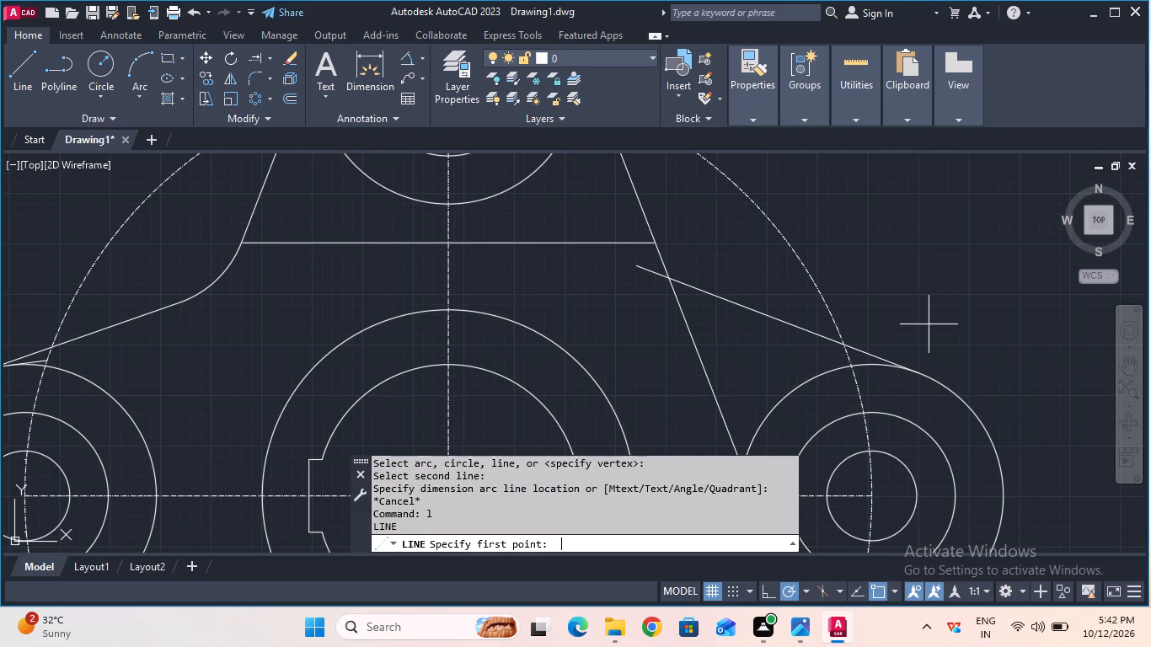
{"action": "type", "text": "tan"}
{"action": "key", "text": "Return"}
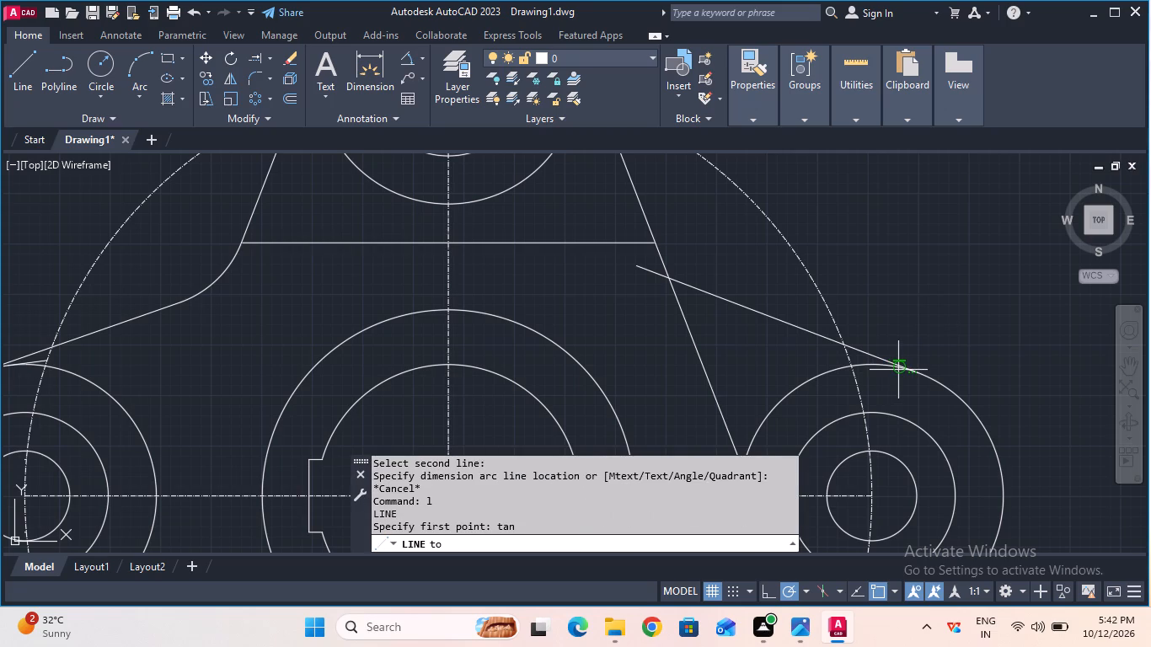
{"action": "left_click", "coordinate": [899, 369]}
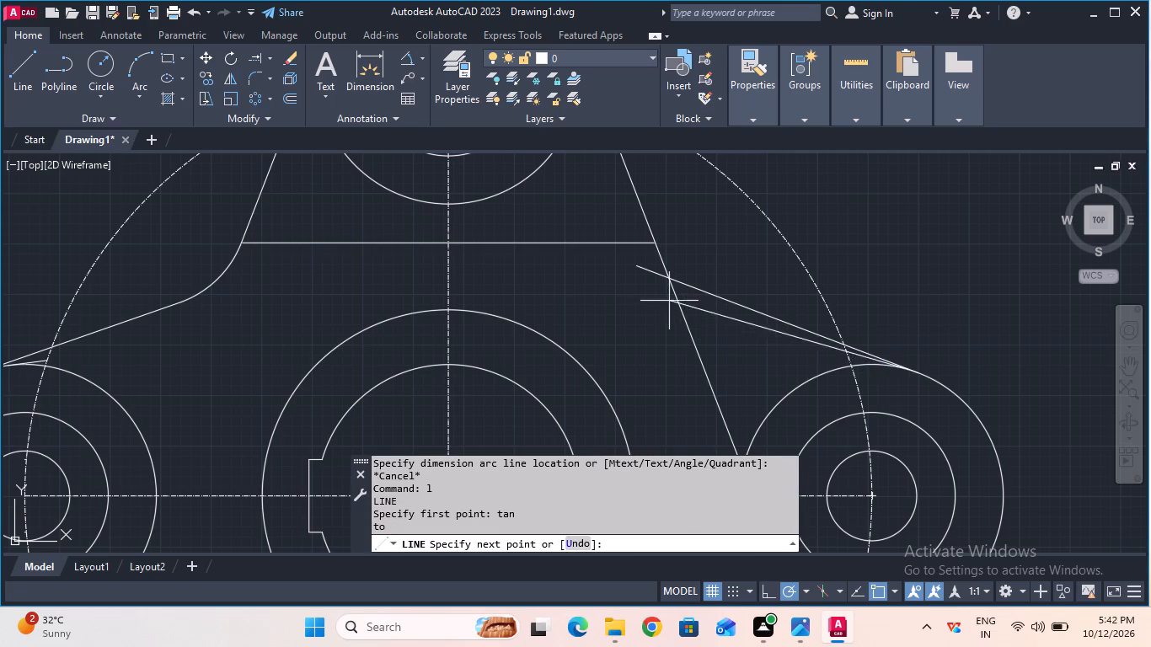
{"action": "left_click", "coordinate": [591, 259]}
{"action": "key", "text": "Escape"}
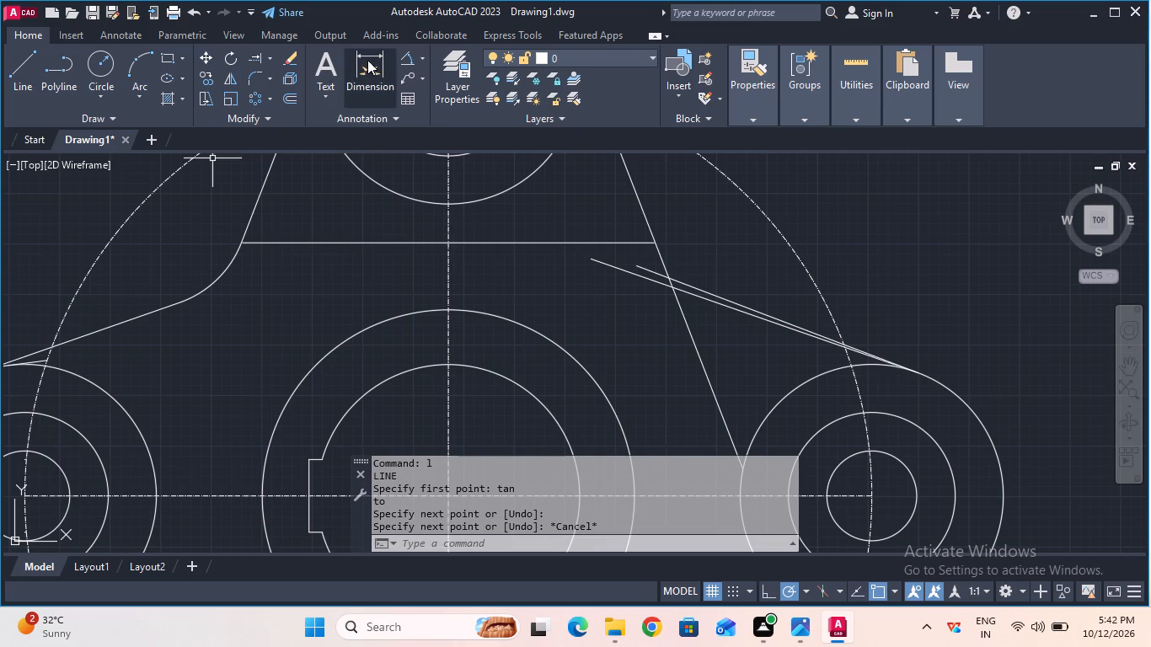
Check the angle between the top-lobe tangent line and the second right-lobe tangent line, using an angular dimension preview.
{"action": "left_click", "coordinate": [399, 56]}
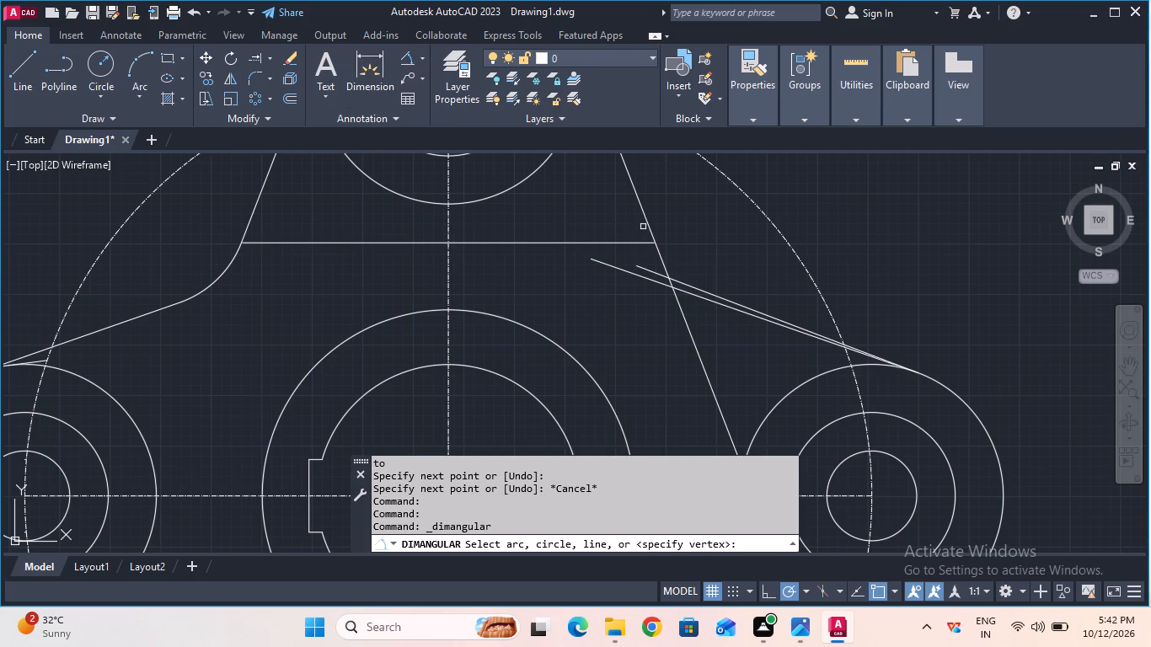
{"action": "left_click", "coordinate": [646, 226]}
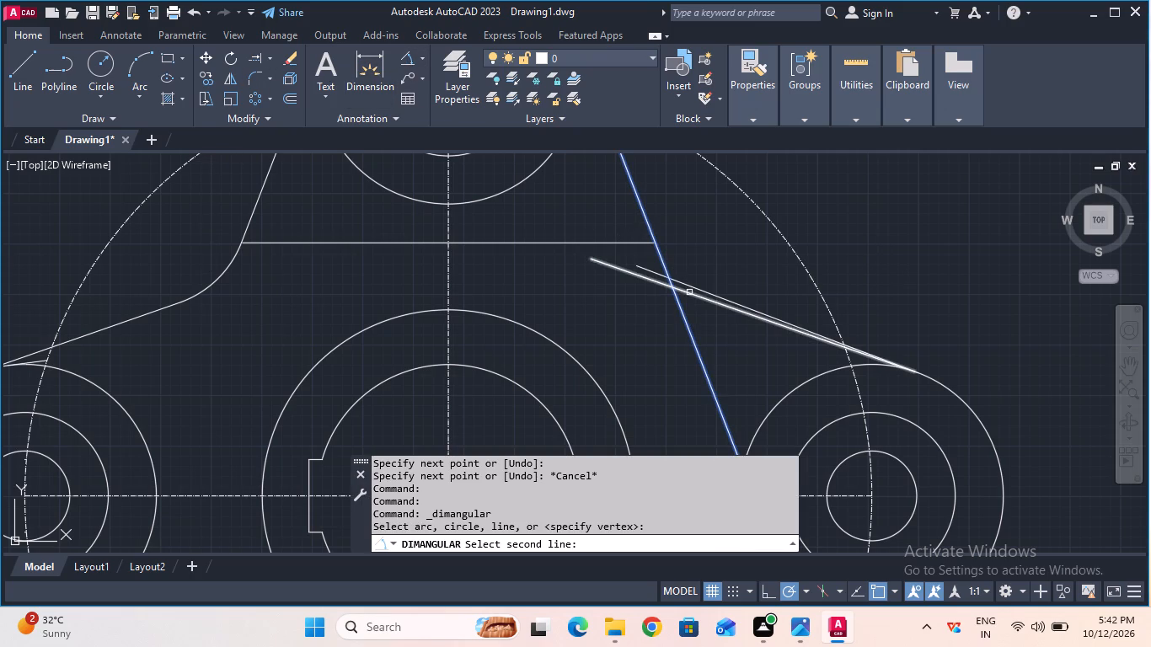
{"action": "left_click", "coordinate": [690, 292]}
{"action": "key", "text": "Escape"}
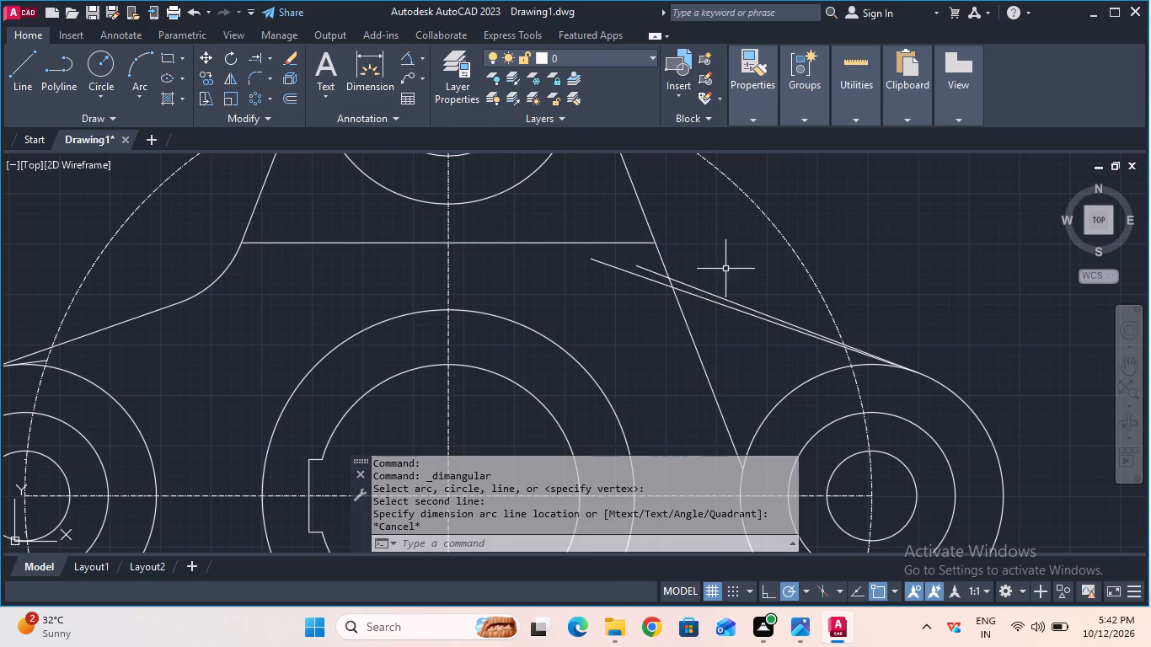
Trim the top-lobe line and the shallower right-lobe line to their shared corner, and trim away the first right-lobe tangent line entirely.
{"action": "left_click", "coordinate": [265, 59]}
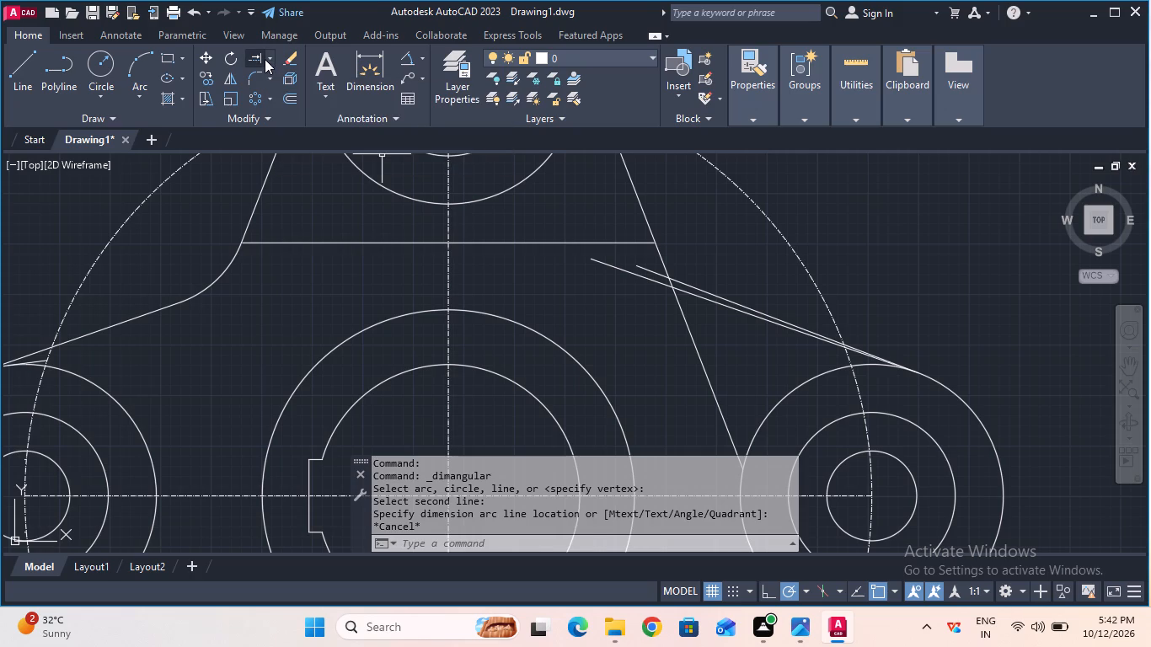
{"action": "left_click", "coordinate": [270, 56]}
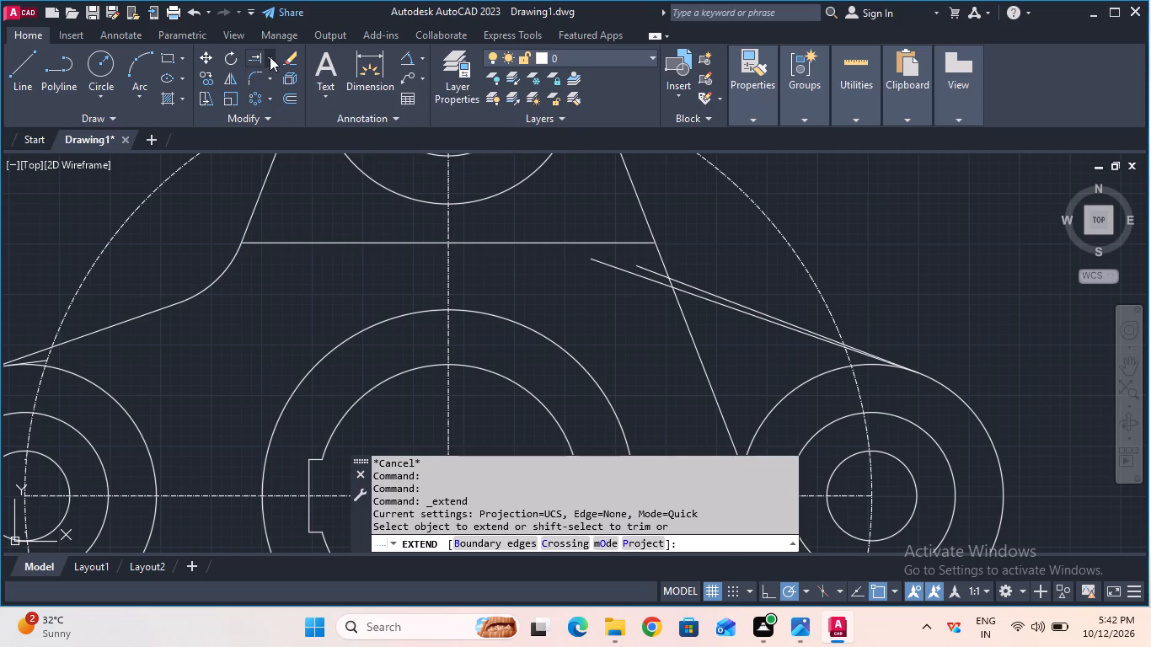
{"action": "left_click", "coordinate": [289, 89]}
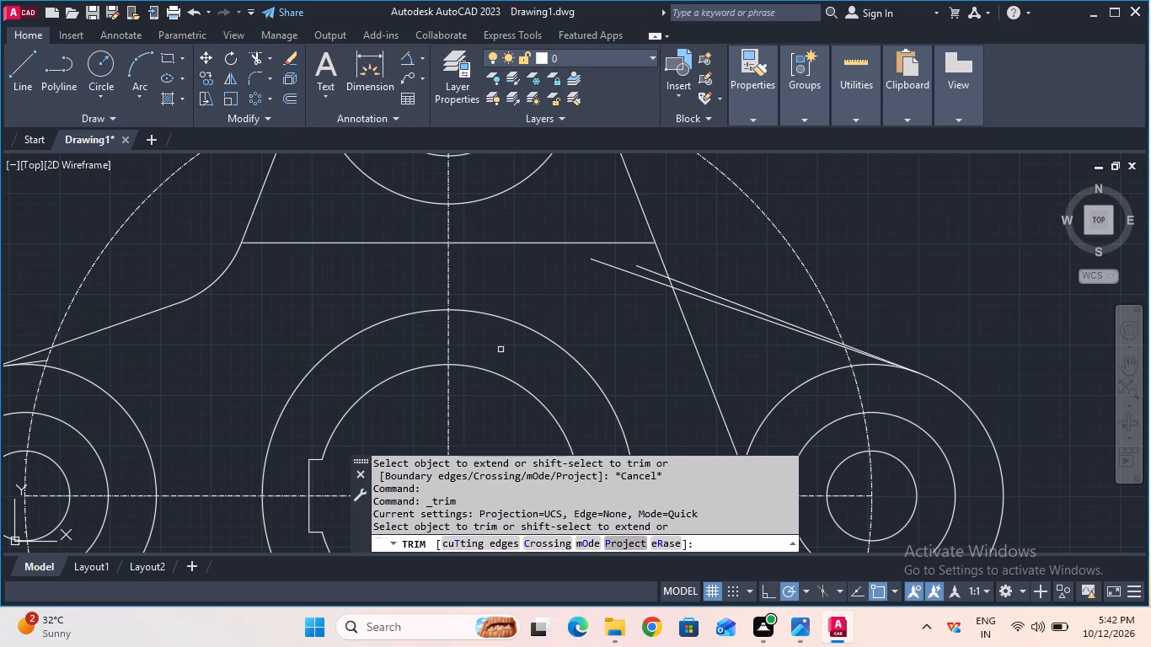
{"action": "left_click", "coordinate": [628, 271]}
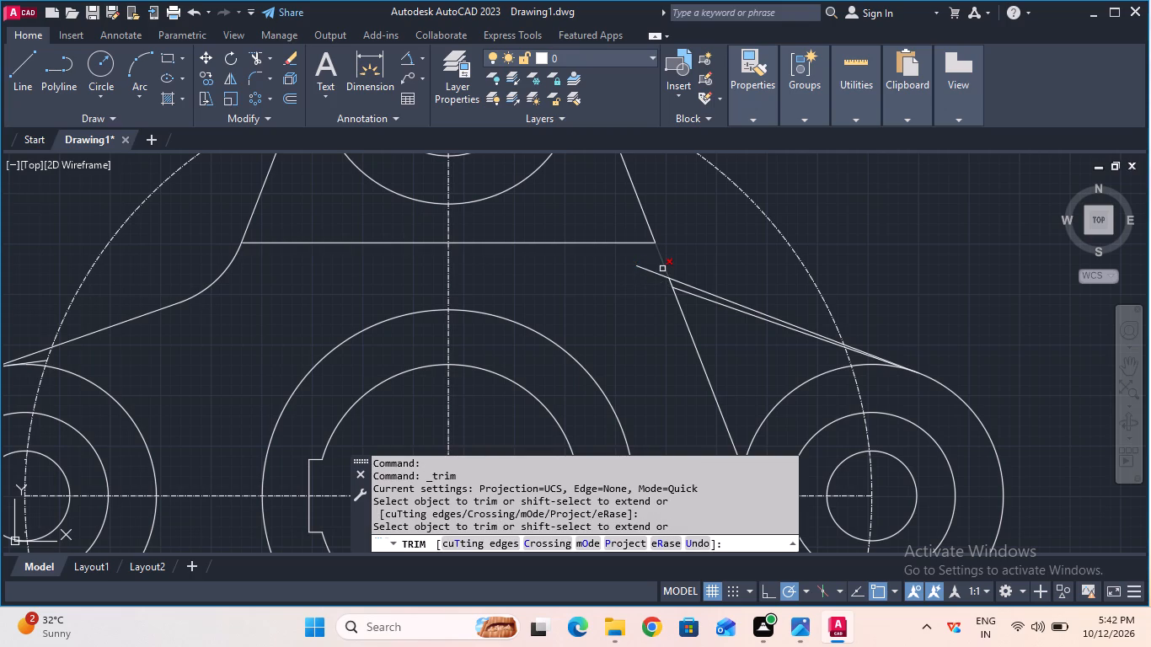
{"action": "left_click", "coordinate": [657, 273]}
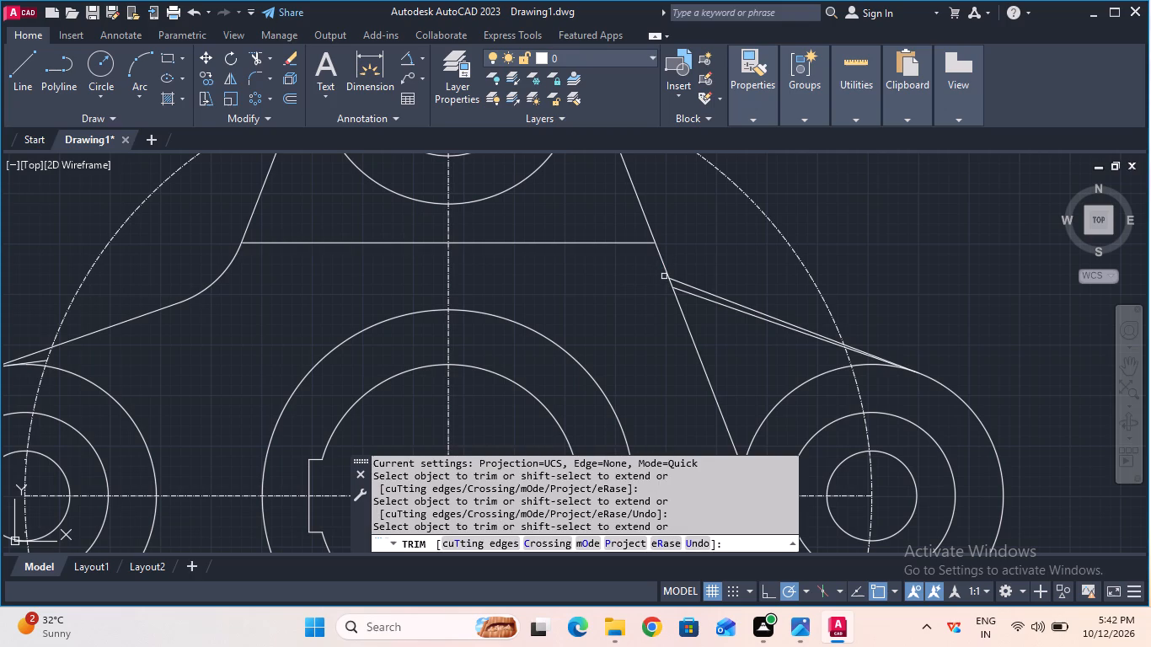
{"action": "left_click", "coordinate": [676, 277]}
{"action": "left_click", "coordinate": [685, 313]}
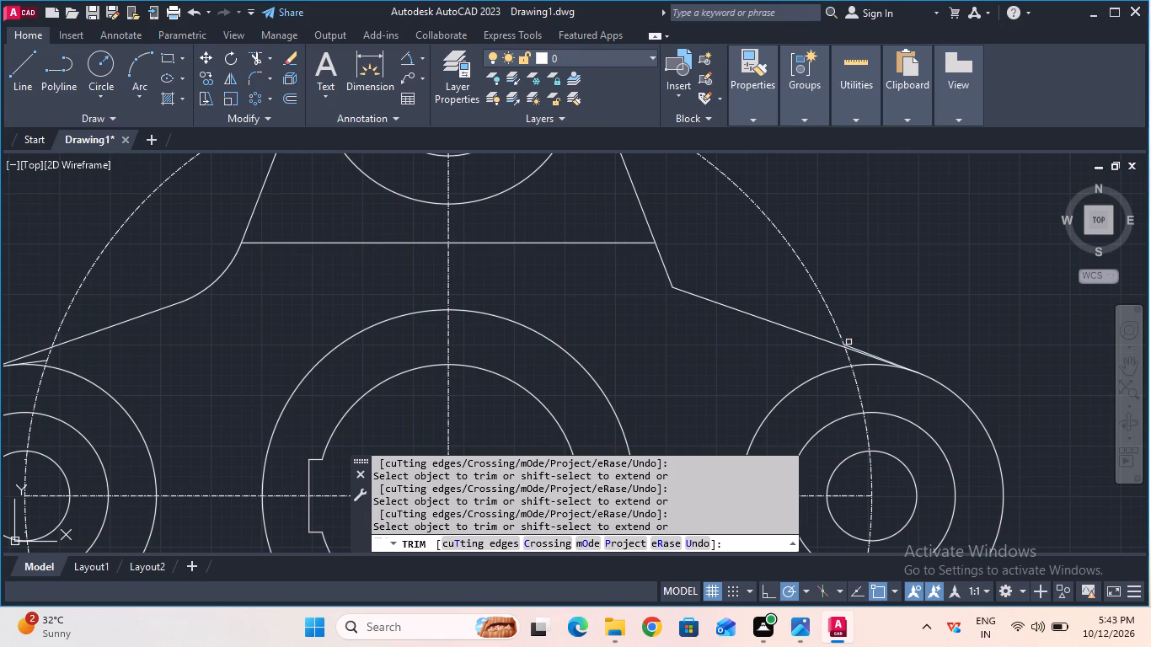
{"action": "scroll", "coordinate": [849, 341], "scroll_direction": "up", "scroll_amount": 2}
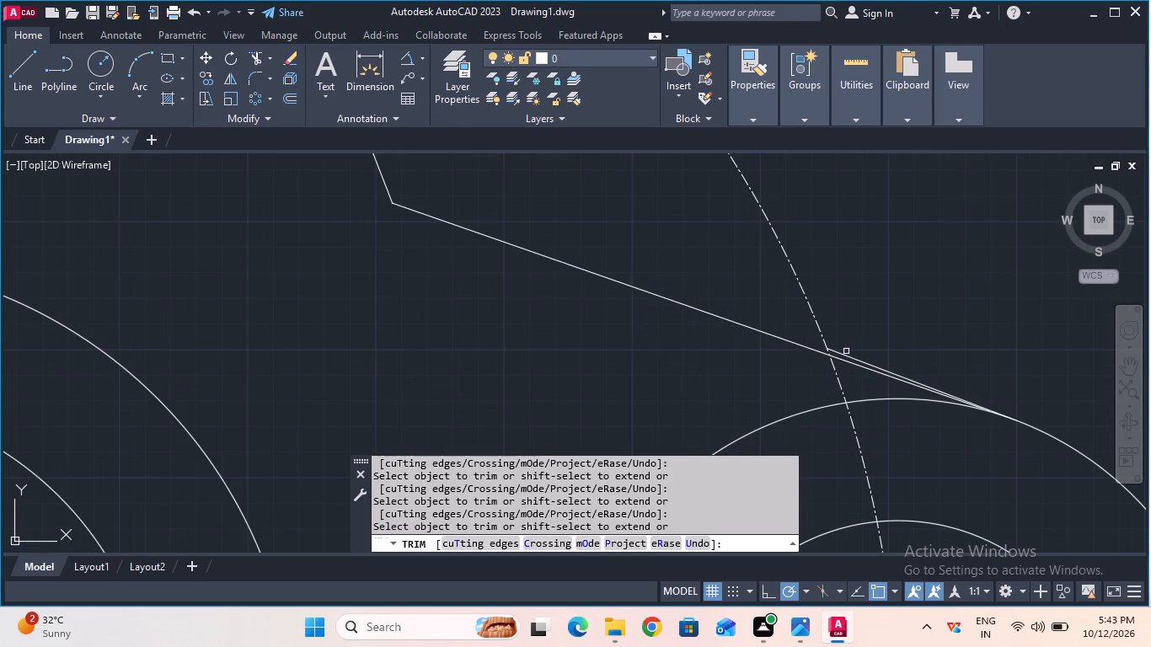
{"action": "left_click", "coordinate": [845, 352]}
{"action": "scroll", "coordinate": [845, 352], "scroll_direction": "down", "scroll_amount": 2}
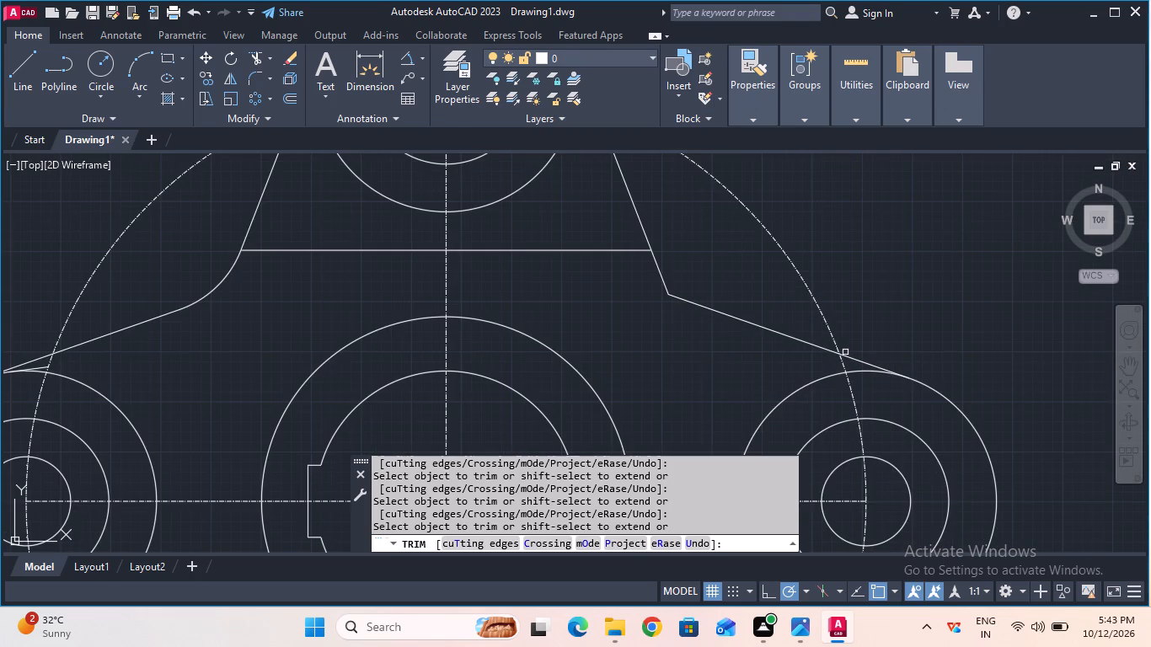
{"action": "key", "text": "Escape"}
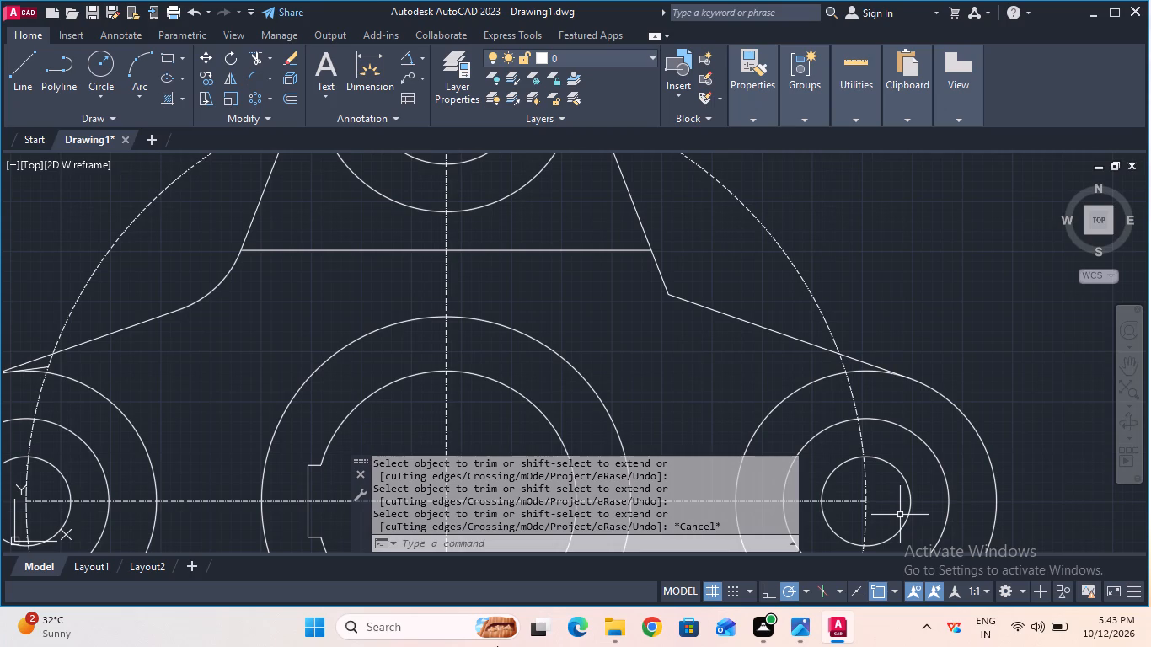
Fillet the corner between the top-lobe and right-lobe tangent lines with a 25.4 mm radius.
{"action": "left_click", "coordinate": [257, 71]}
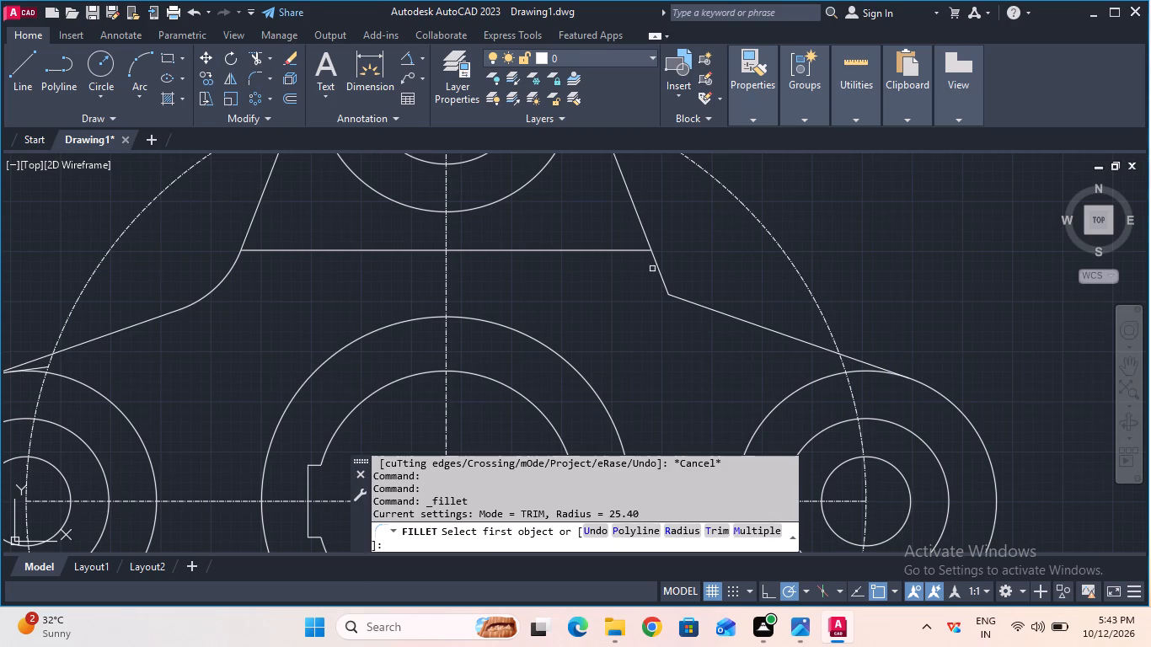
{"action": "left_click", "coordinate": [657, 266]}
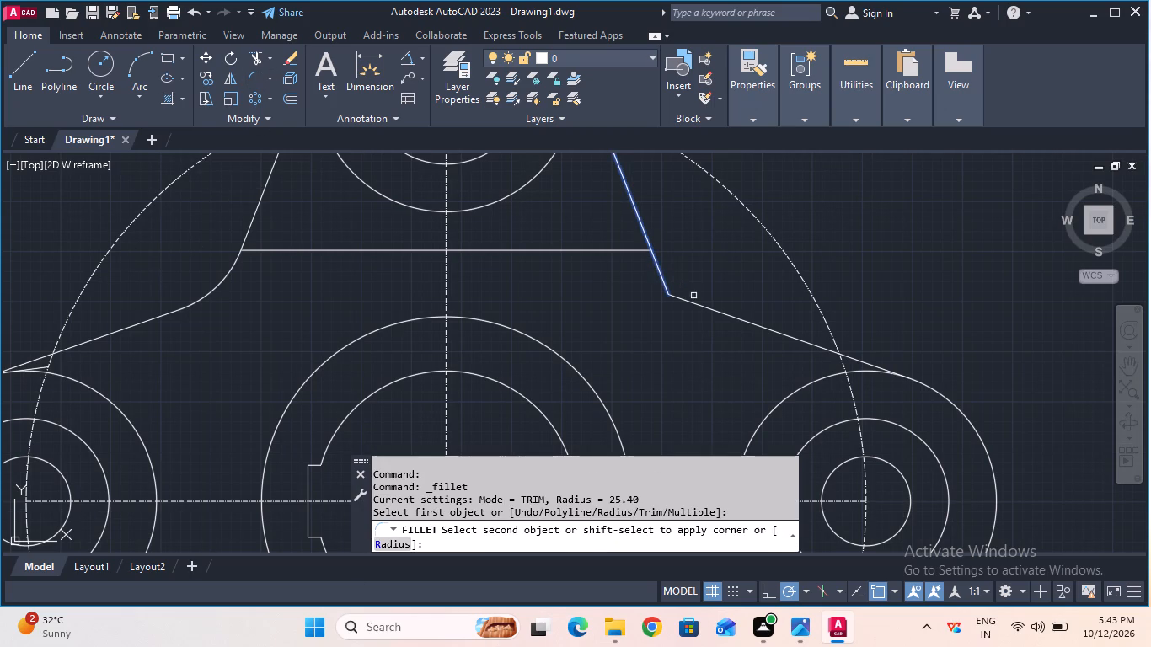
{"action": "left_click", "coordinate": [702, 305]}
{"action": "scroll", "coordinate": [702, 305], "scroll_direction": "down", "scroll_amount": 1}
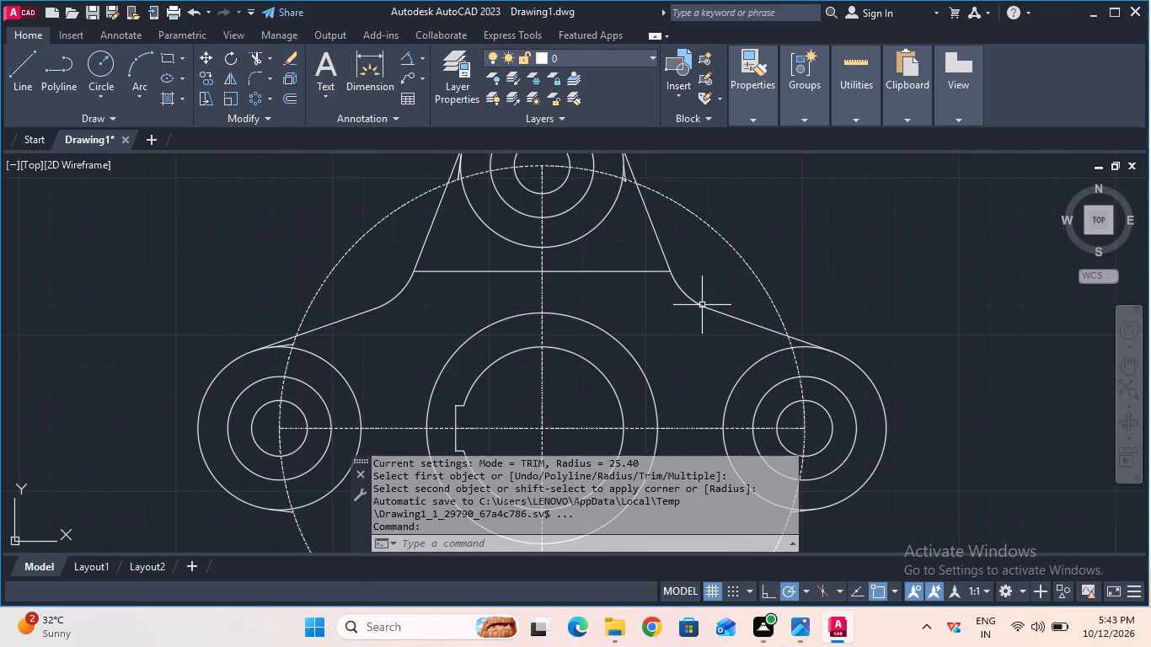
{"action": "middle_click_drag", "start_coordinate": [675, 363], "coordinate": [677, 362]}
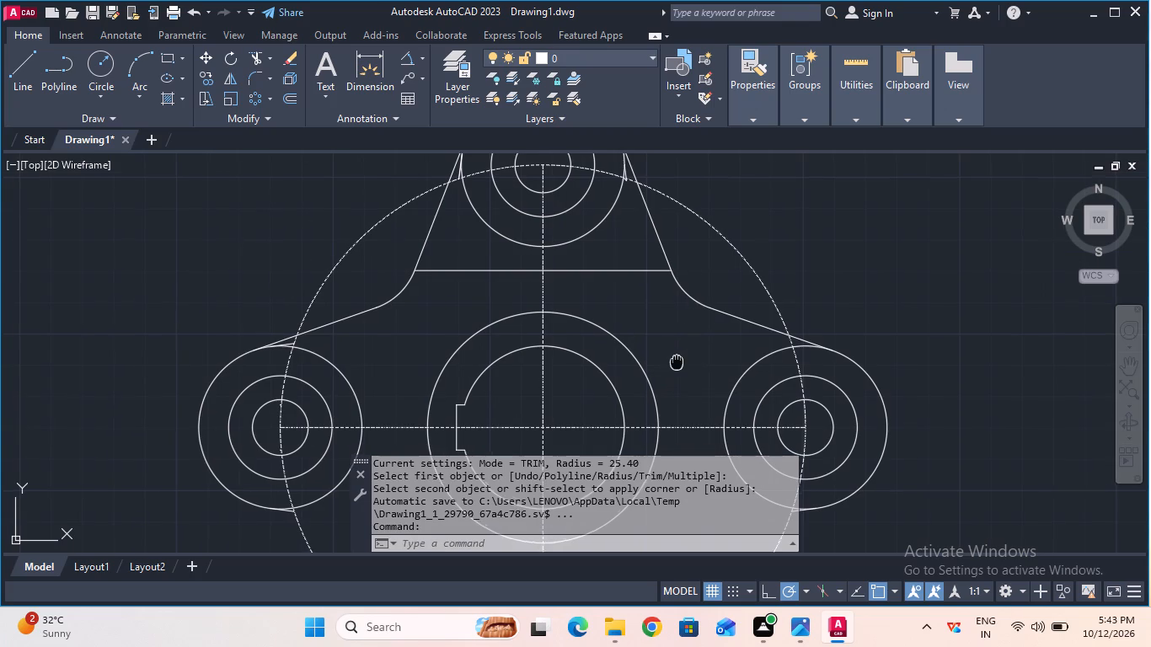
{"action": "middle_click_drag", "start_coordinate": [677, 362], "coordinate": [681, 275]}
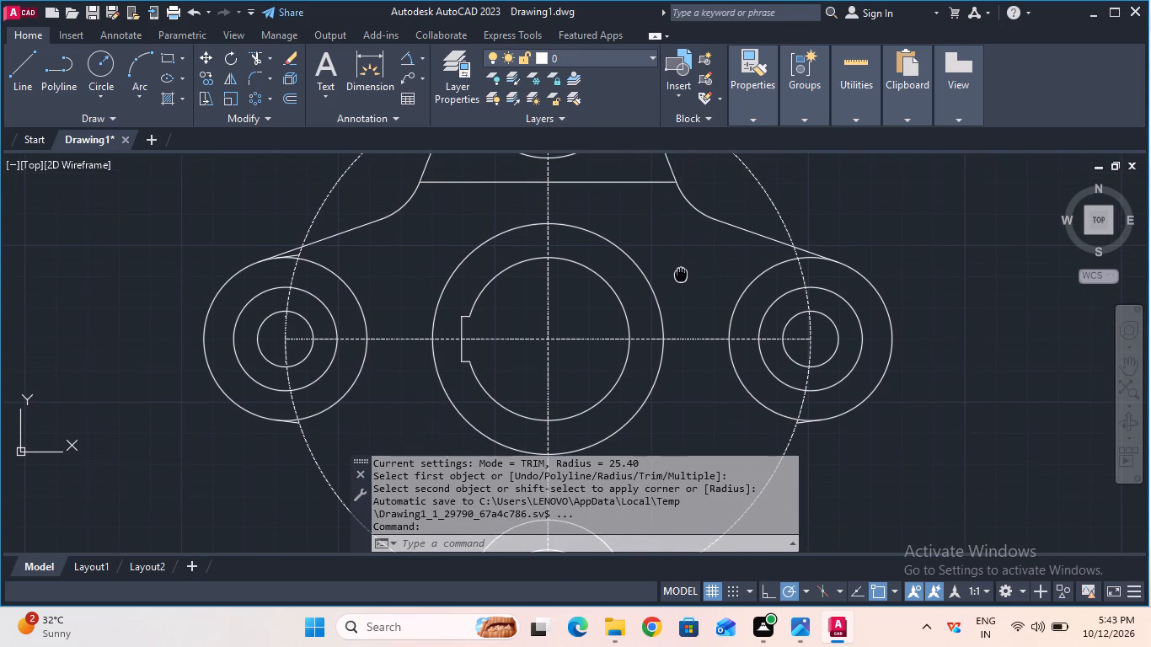
Check the distance from the horizontal connecting line's left end to the vertical centreline, using a linear dimension preview.
{"action": "middle_click_drag", "start_coordinate": [681, 275], "coordinate": [683, 238]}
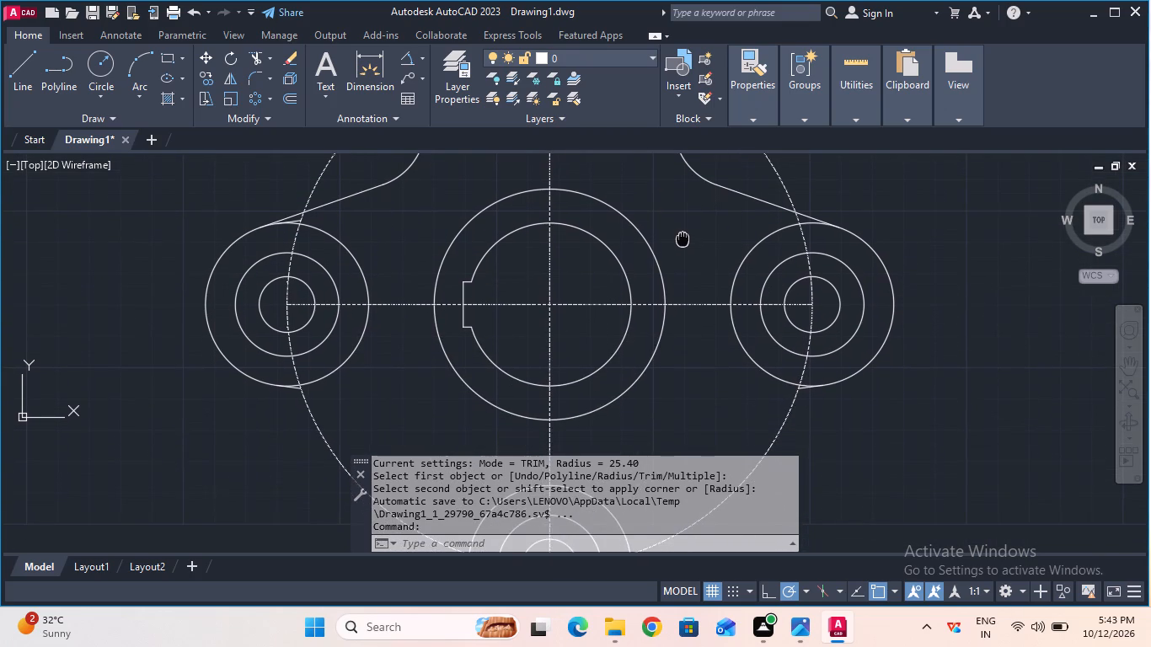
{"action": "middle_click_drag", "start_coordinate": [683, 238], "coordinate": [683, 281]}
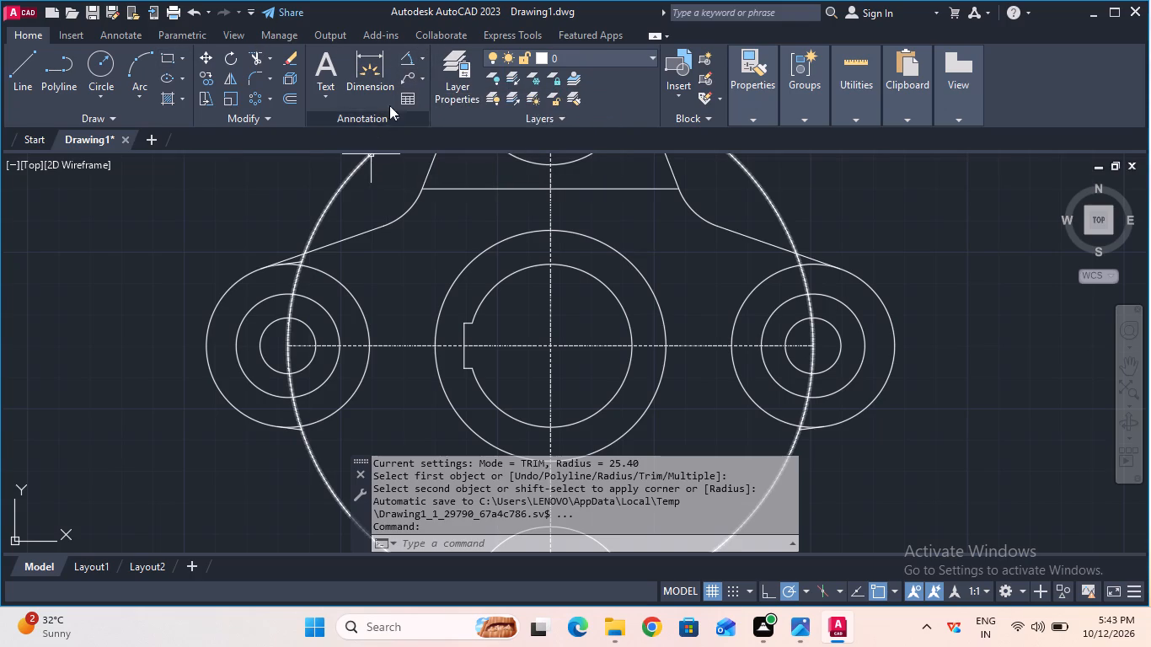
{"action": "left_click", "coordinate": [422, 63]}
{"action": "left_click", "coordinate": [421, 85]}
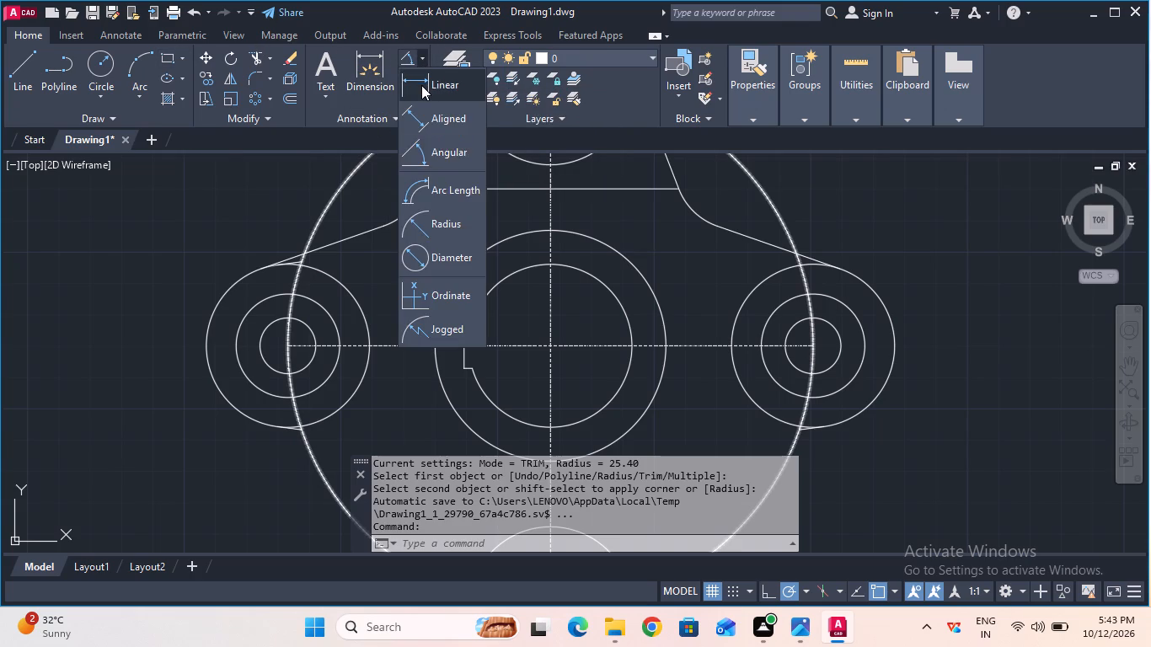
{"action": "left_click", "coordinate": [427, 195]}
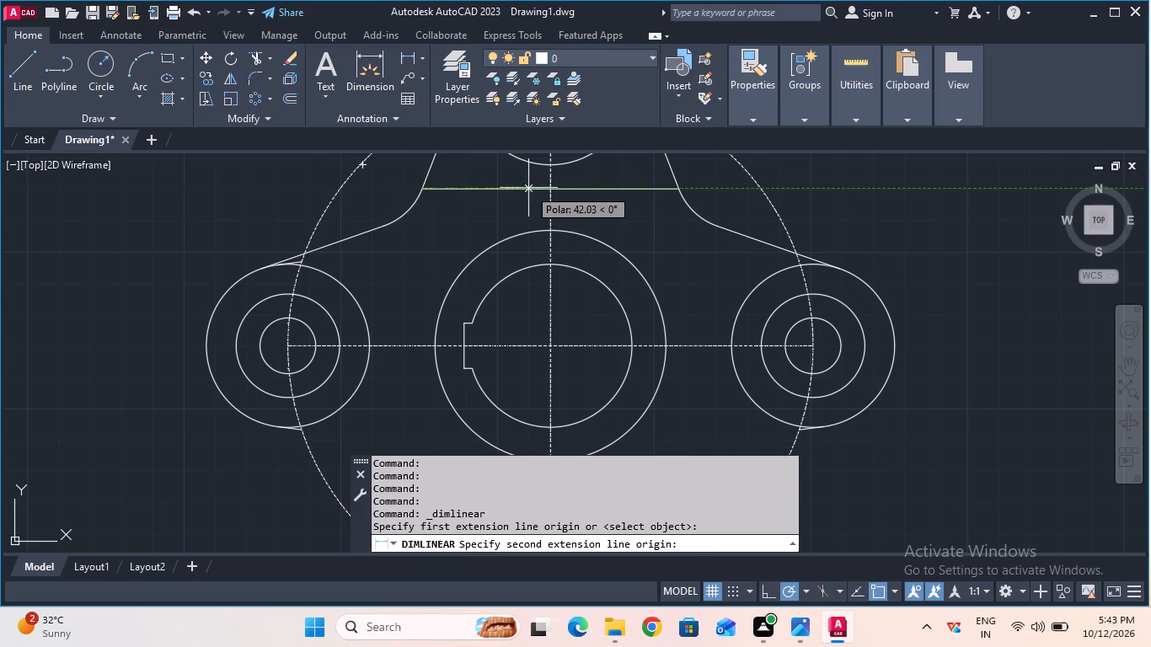
{"action": "left_click", "coordinate": [552, 191]}
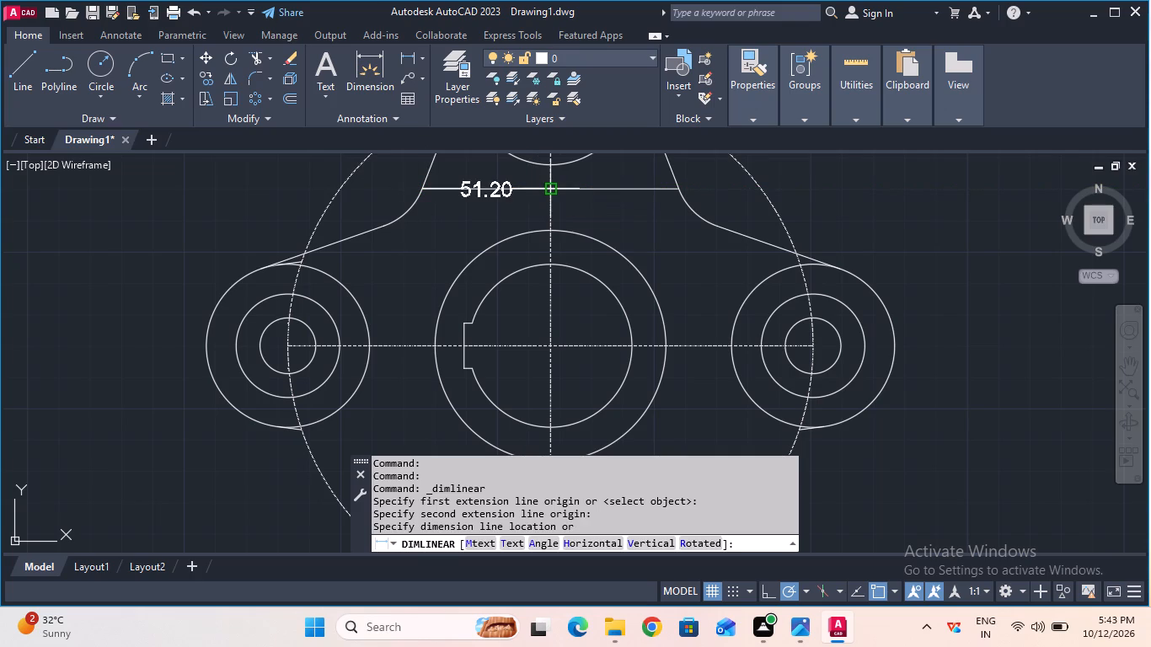
{"action": "key", "text": "Escape"}
Draw a vertical line from the horizontal connecting line's left end down to the horizontal centreline.
{"action": "scroll", "coordinate": [552, 191], "scroll_direction": "down", "scroll_amount": 1}
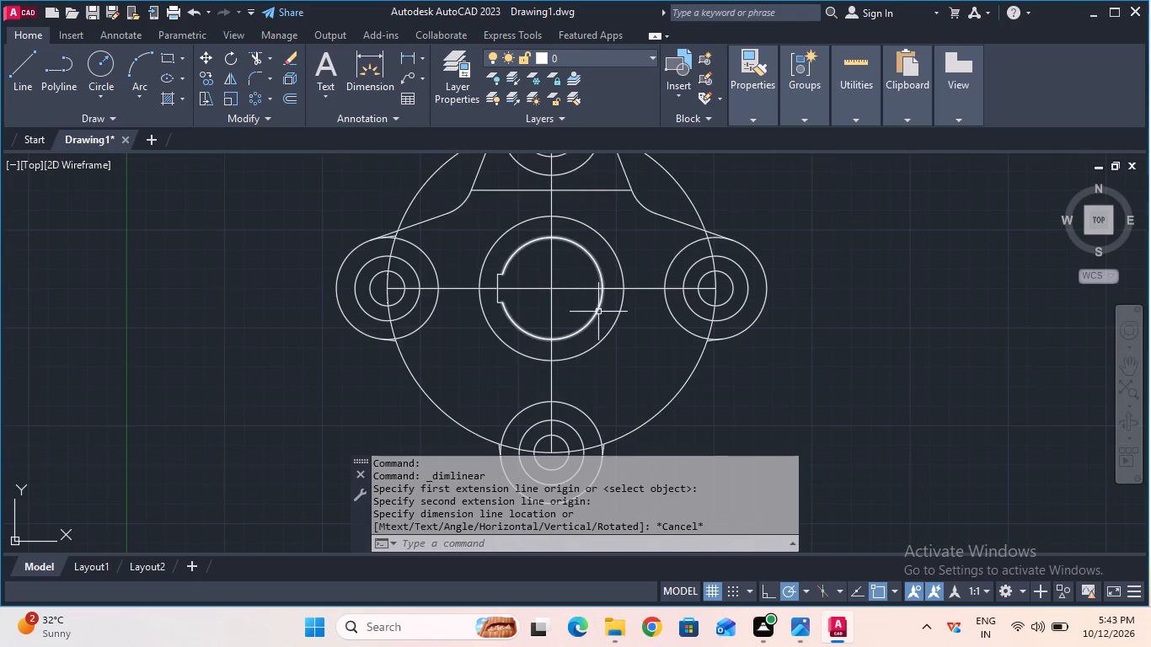
{"action": "scroll", "coordinate": [598, 312], "scroll_direction": "down", "scroll_amount": 1}
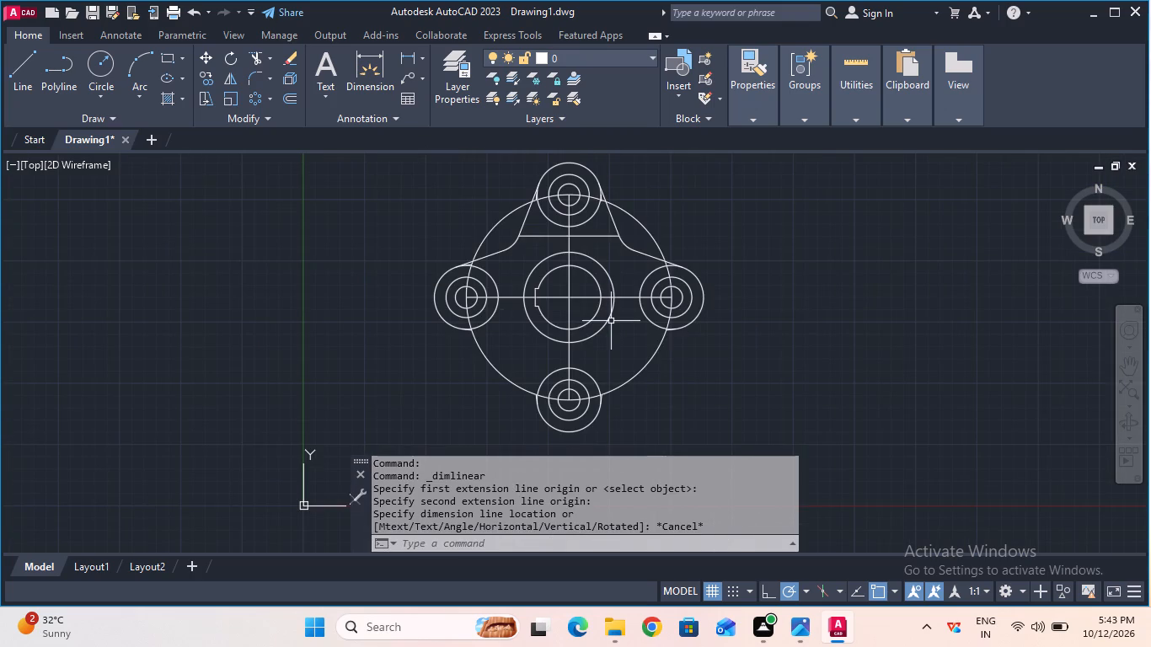
{"action": "scroll", "coordinate": [612, 322], "scroll_direction": "up", "scroll_amount": 1}
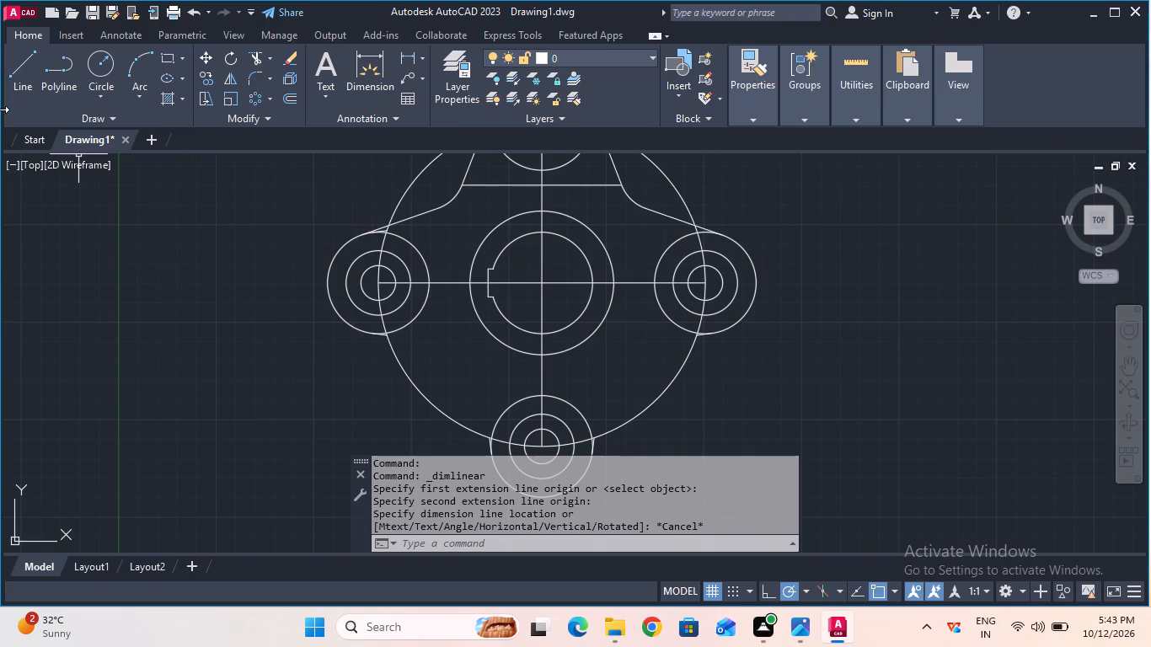
{"action": "left_click", "coordinate": [425, 56]}
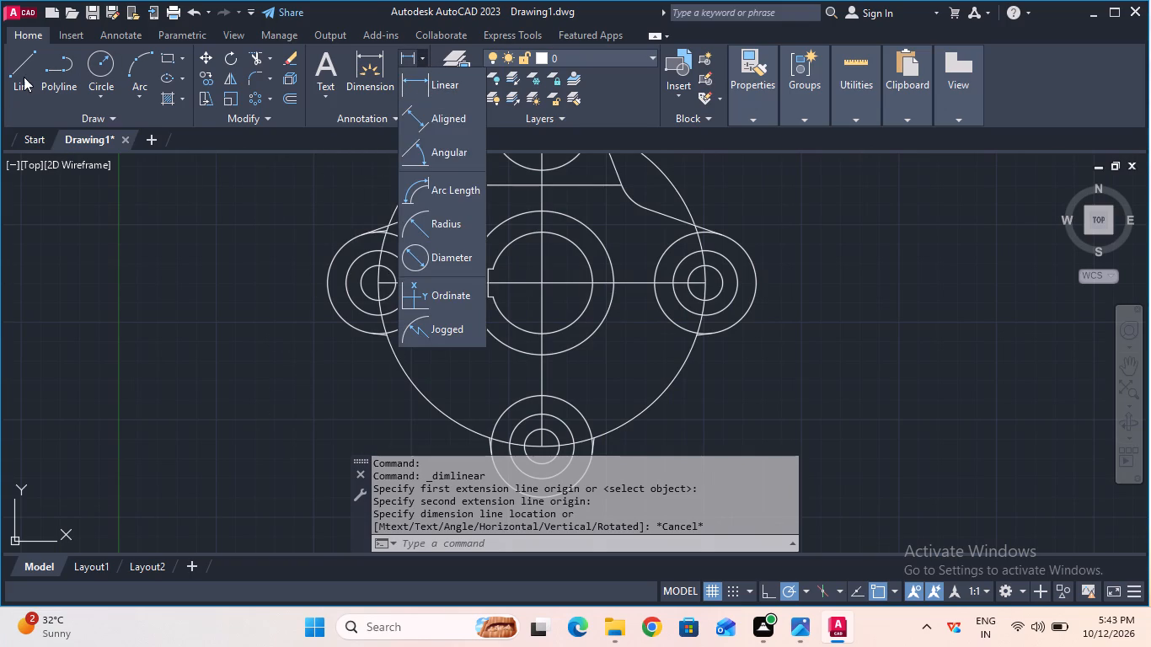
{"action": "left_click", "coordinate": [24, 77]}
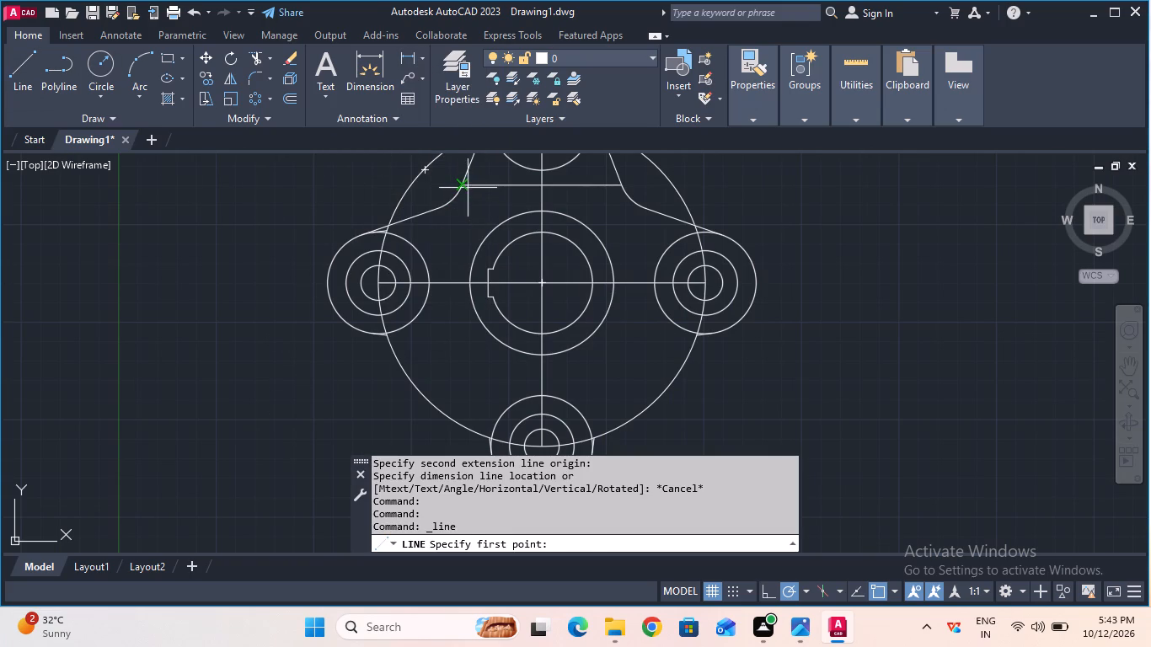
{"action": "left_click", "coordinate": [465, 188]}
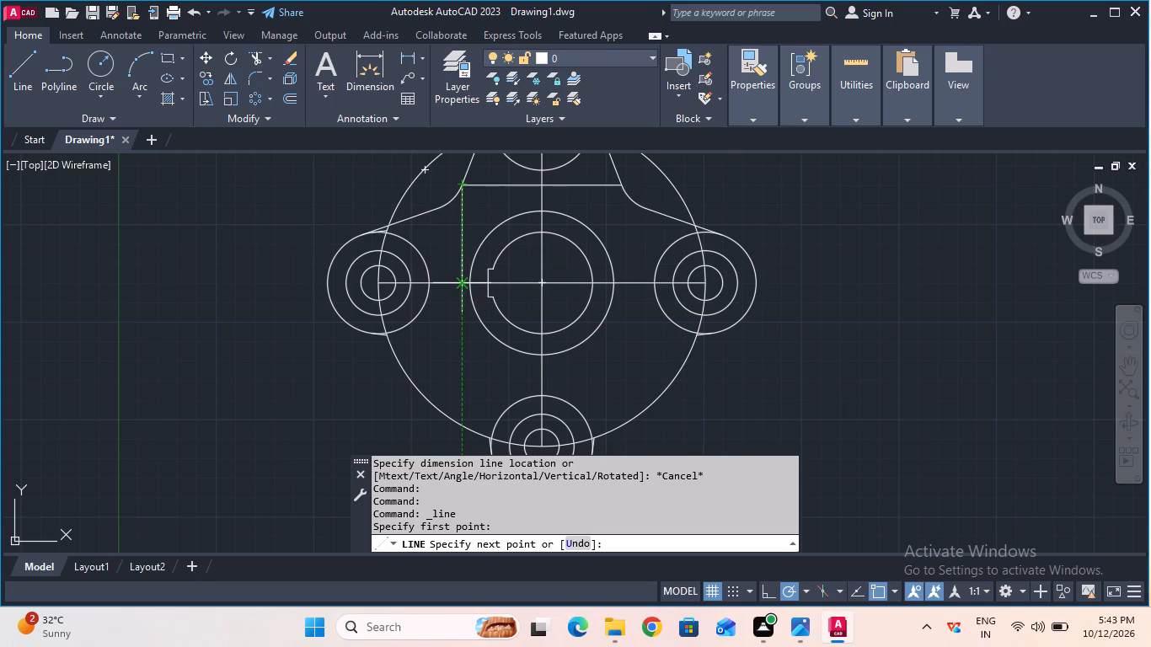
{"action": "left_click", "coordinate": [464, 284]}
{"action": "key", "text": "Escape"}
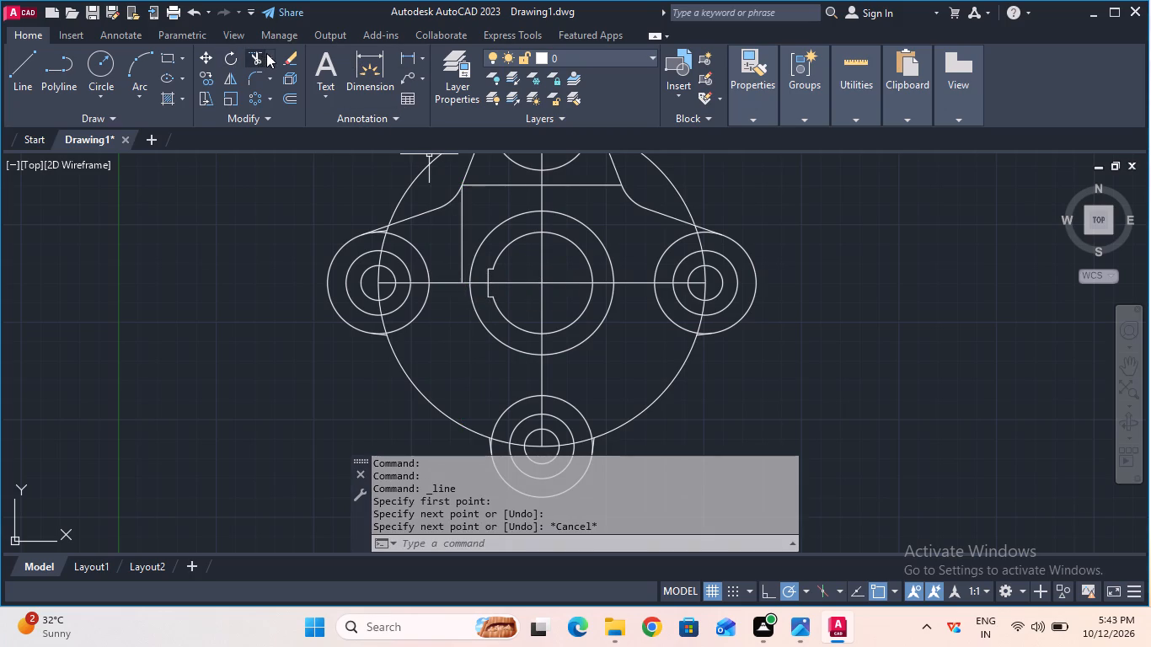
Check the new vertical line's length between the connecting line and the horizontal centreline, using linear dimension previews.
{"action": "left_click", "coordinate": [408, 51]}
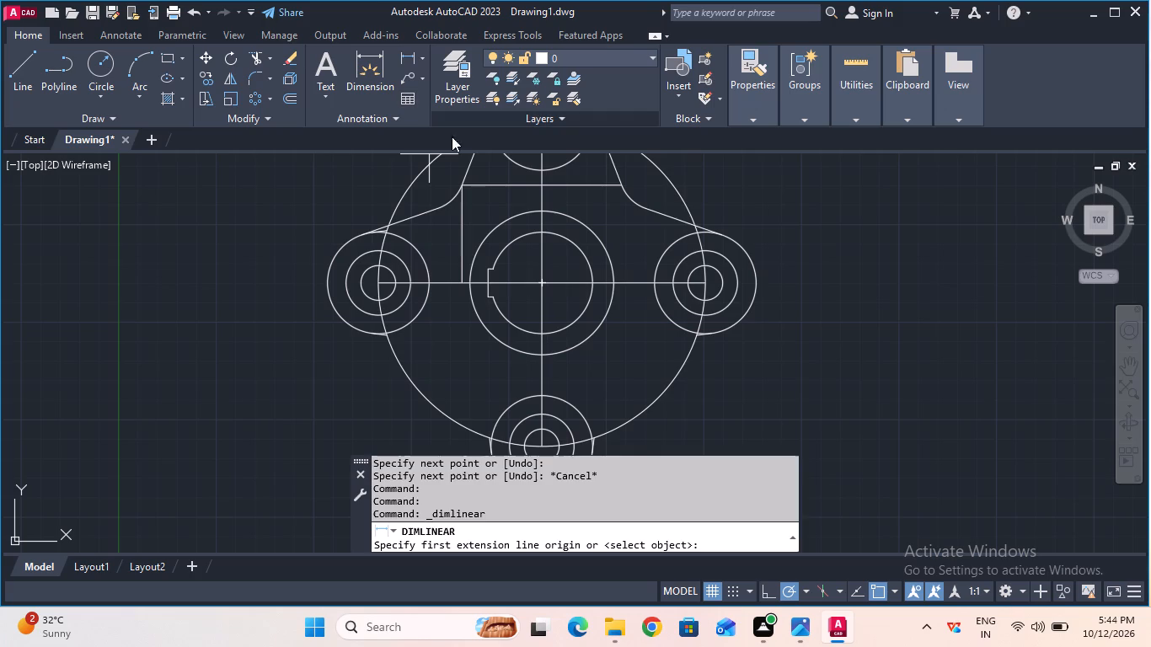
{"action": "left_click", "coordinate": [458, 183]}
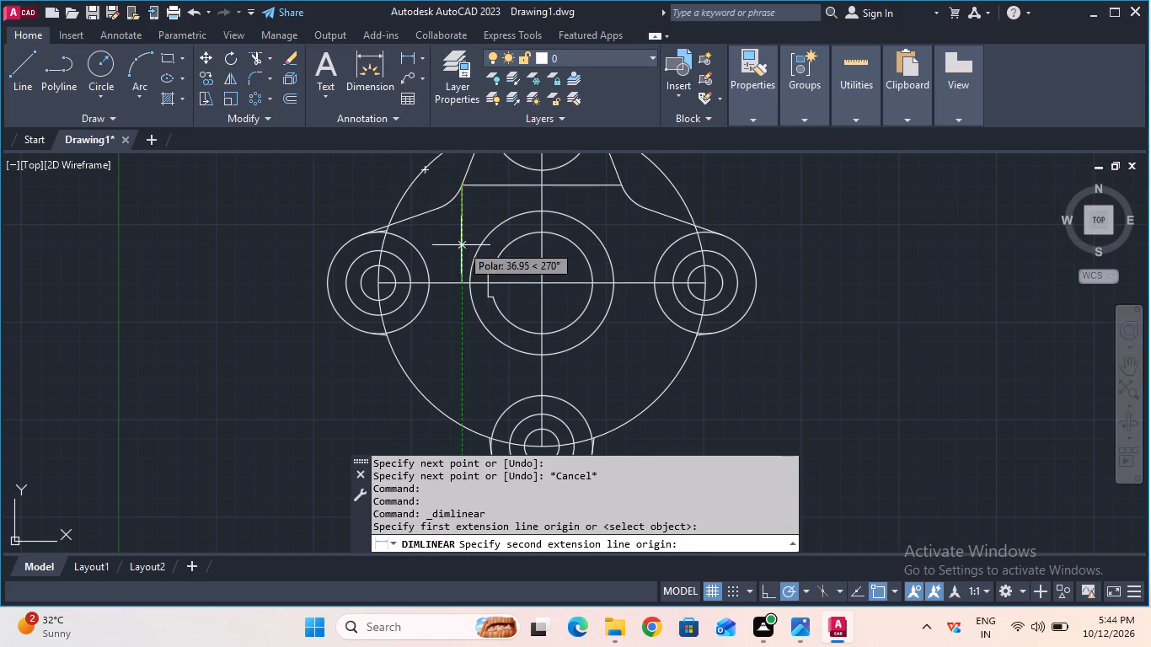
{"action": "left_click", "coordinate": [461, 277]}
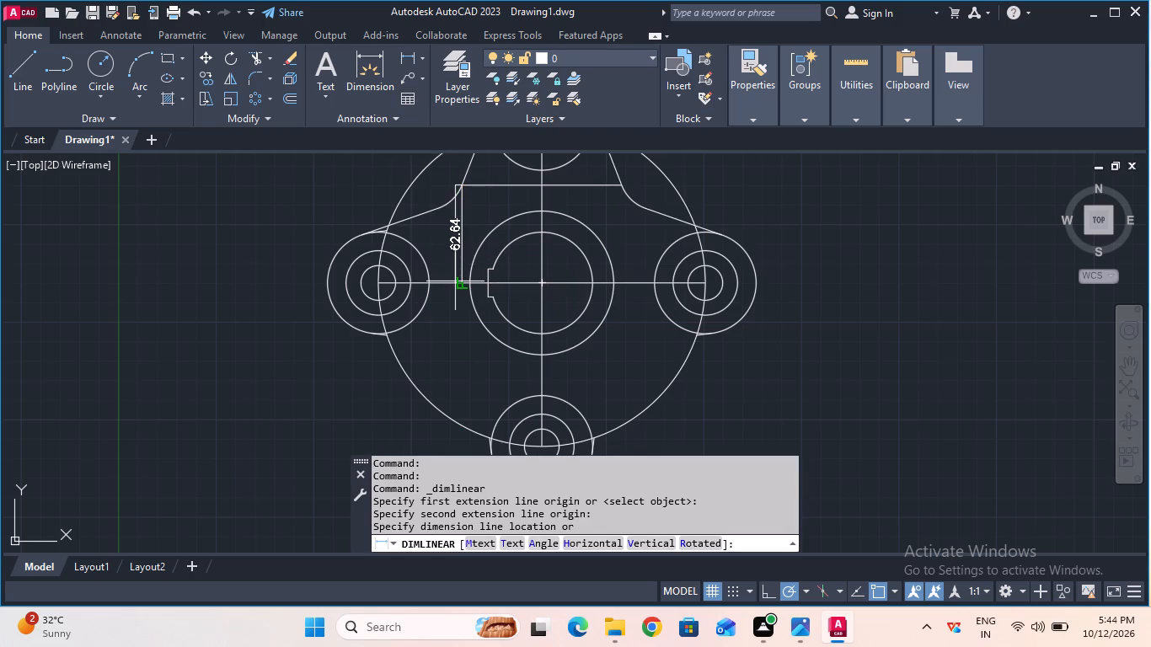
{"action": "key", "text": "Escape"}
{"action": "scroll", "coordinate": [489, 265], "scroll_direction": "down", "scroll_amount": 2}
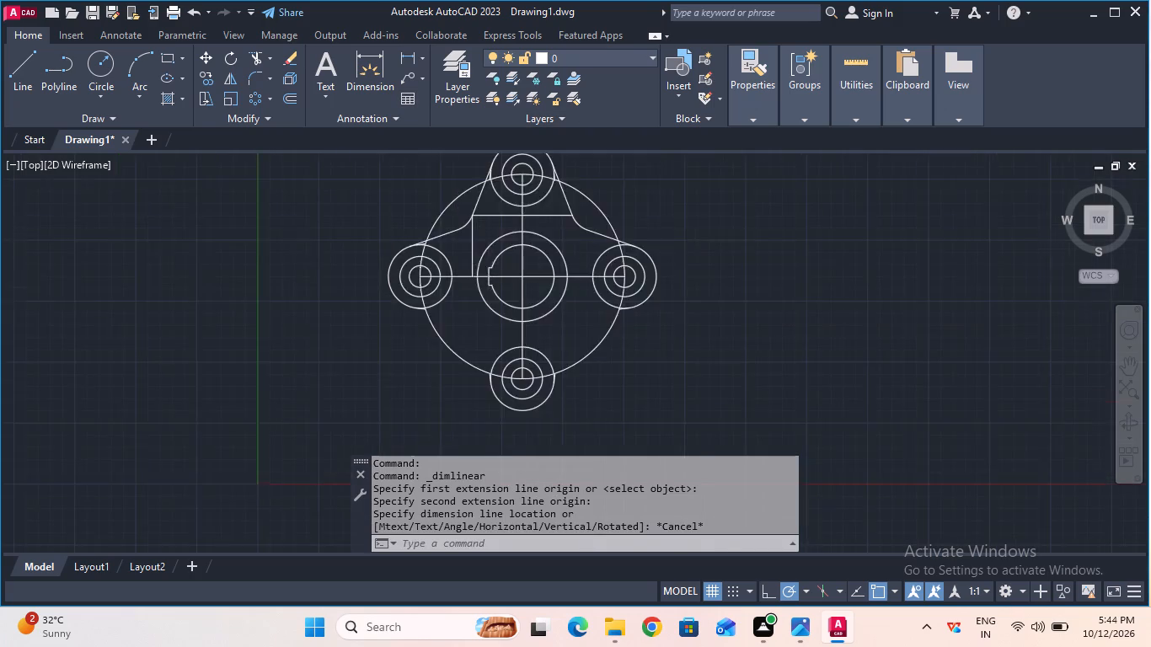
{"action": "scroll", "coordinate": [525, 259], "scroll_direction": "up", "scroll_amount": 1}
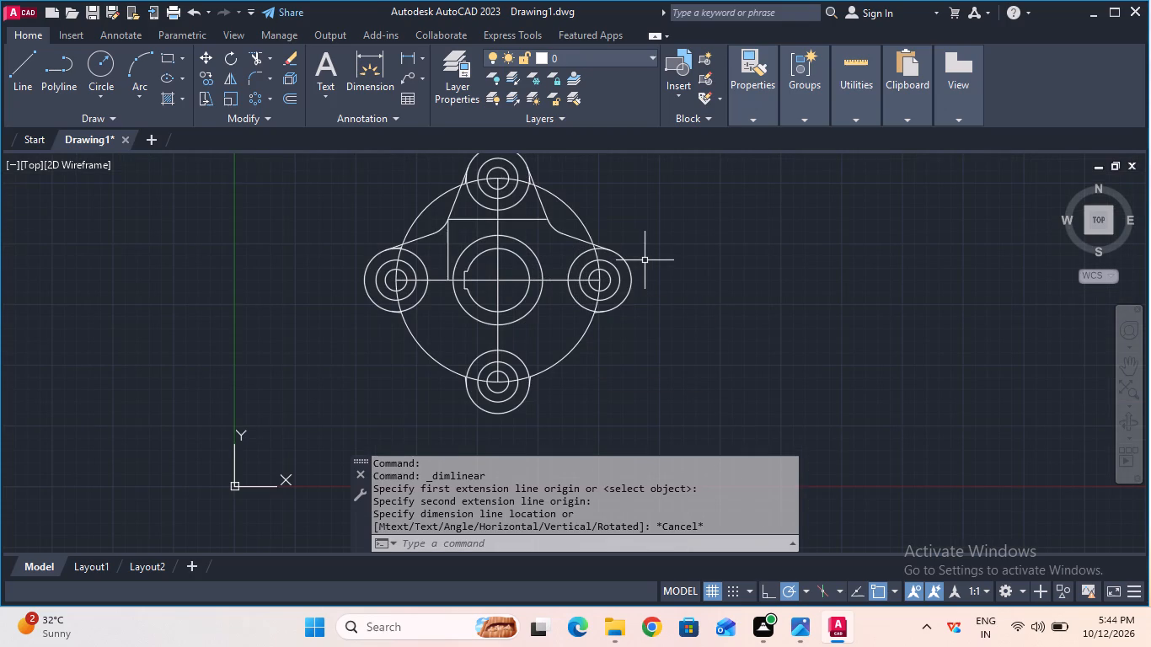
{"action": "scroll", "coordinate": [646, 260], "scroll_direction": "up", "scroll_amount": 1}
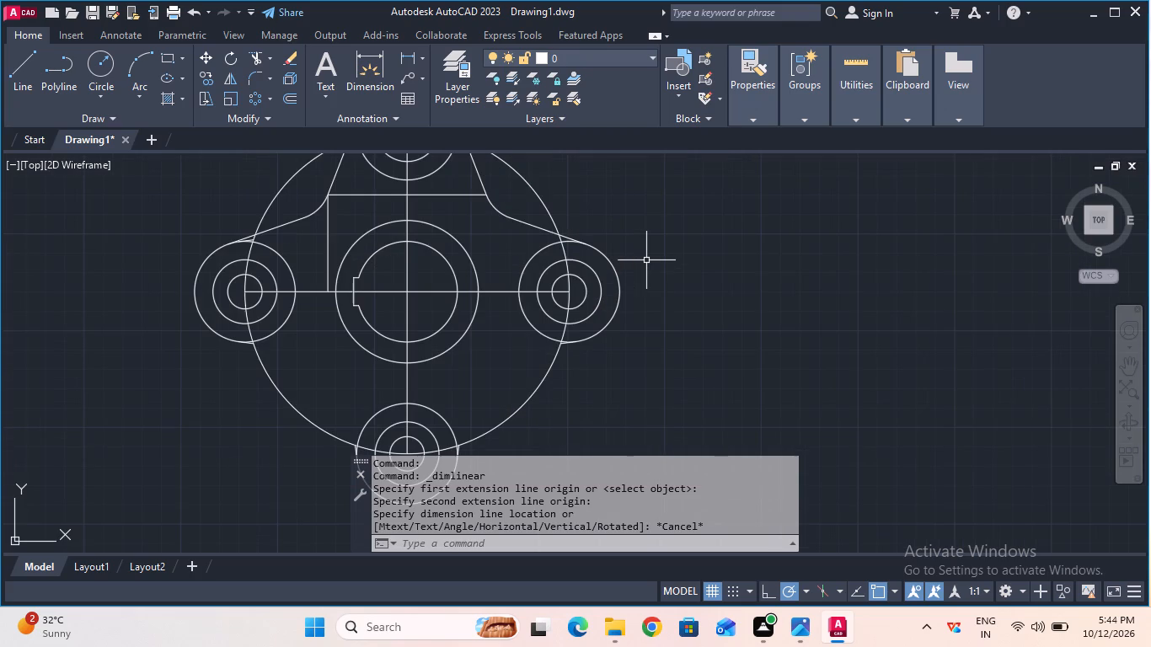
{"action": "left_click", "coordinate": [406, 55]}
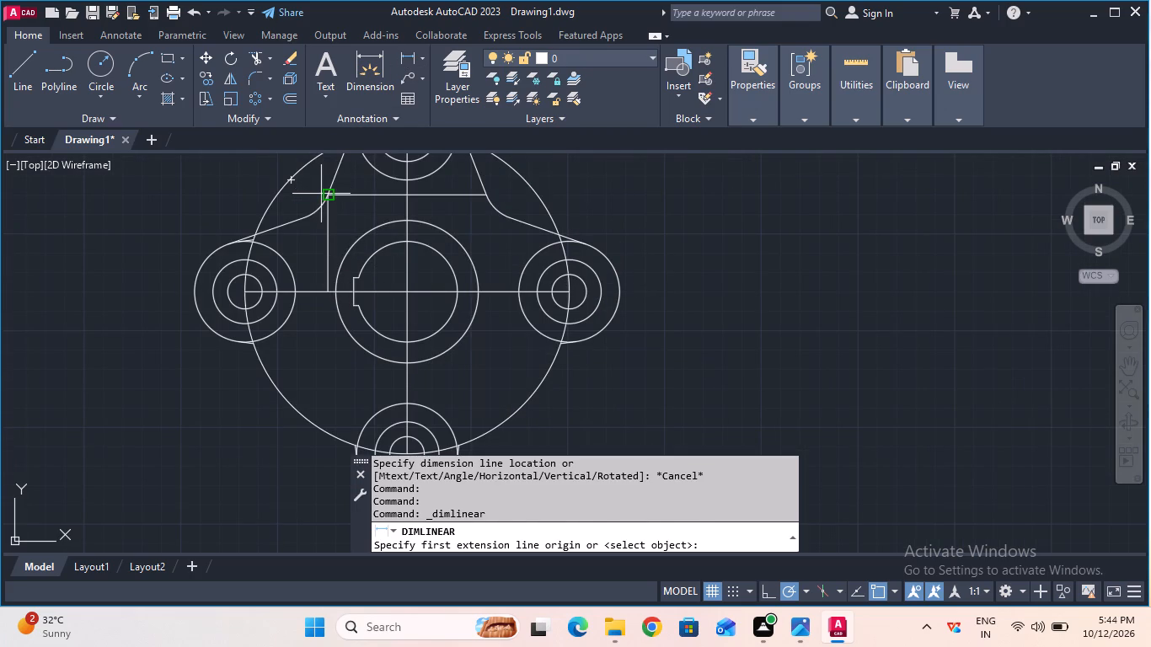
{"action": "left_click", "coordinate": [324, 194]}
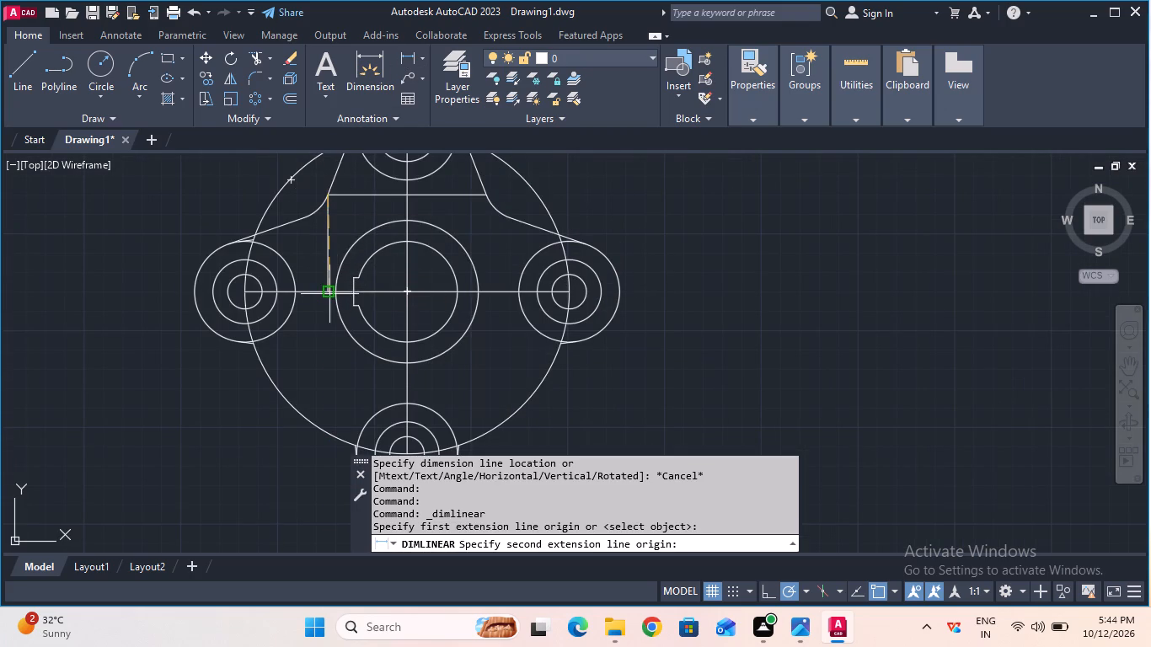
{"action": "left_click", "coordinate": [326, 296]}
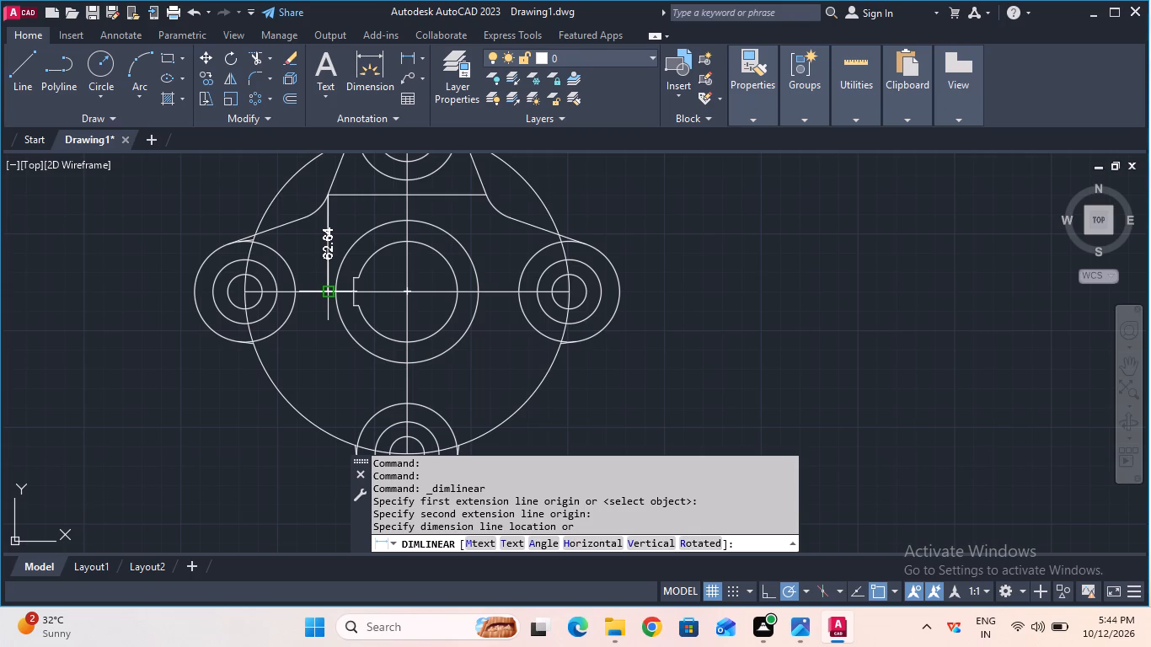
{"action": "key", "text": "Escape"}
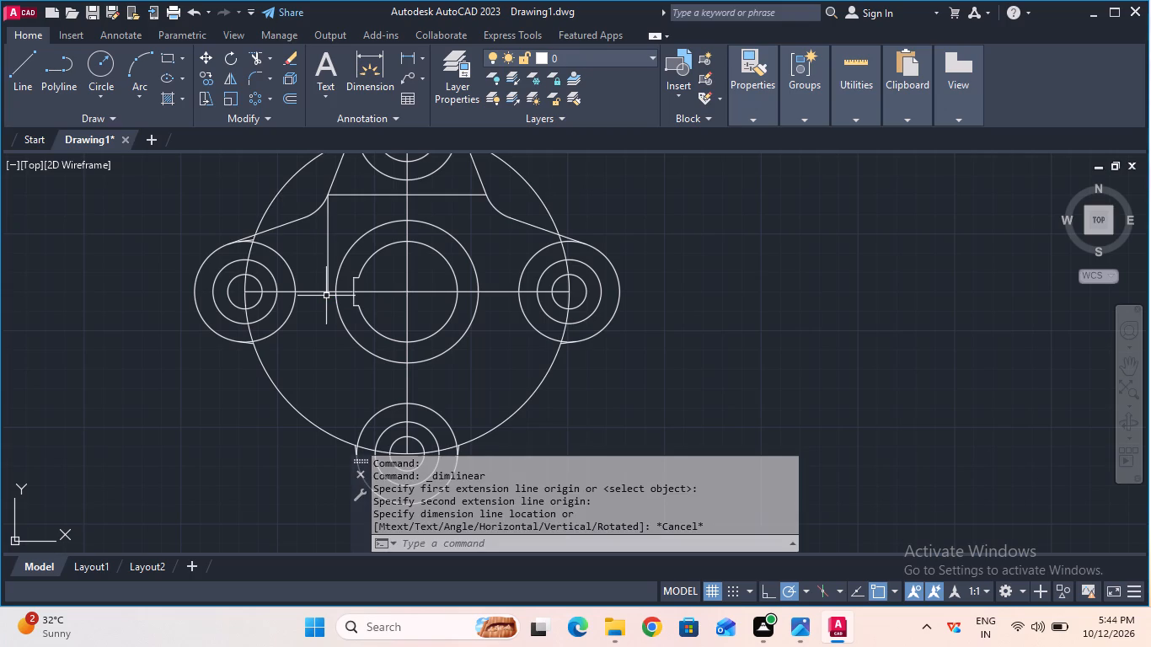
{"action": "left_click", "coordinate": [406, 53]}
{"action": "left_click", "coordinate": [324, 194]}
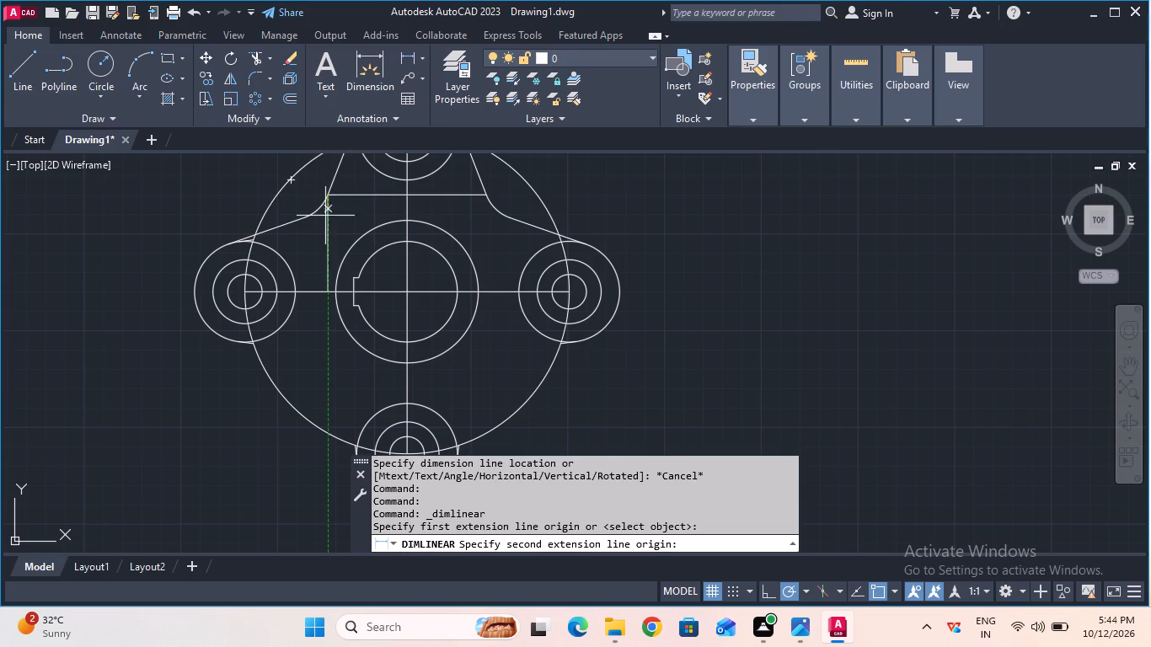
{"action": "left_click", "coordinate": [326, 291]}
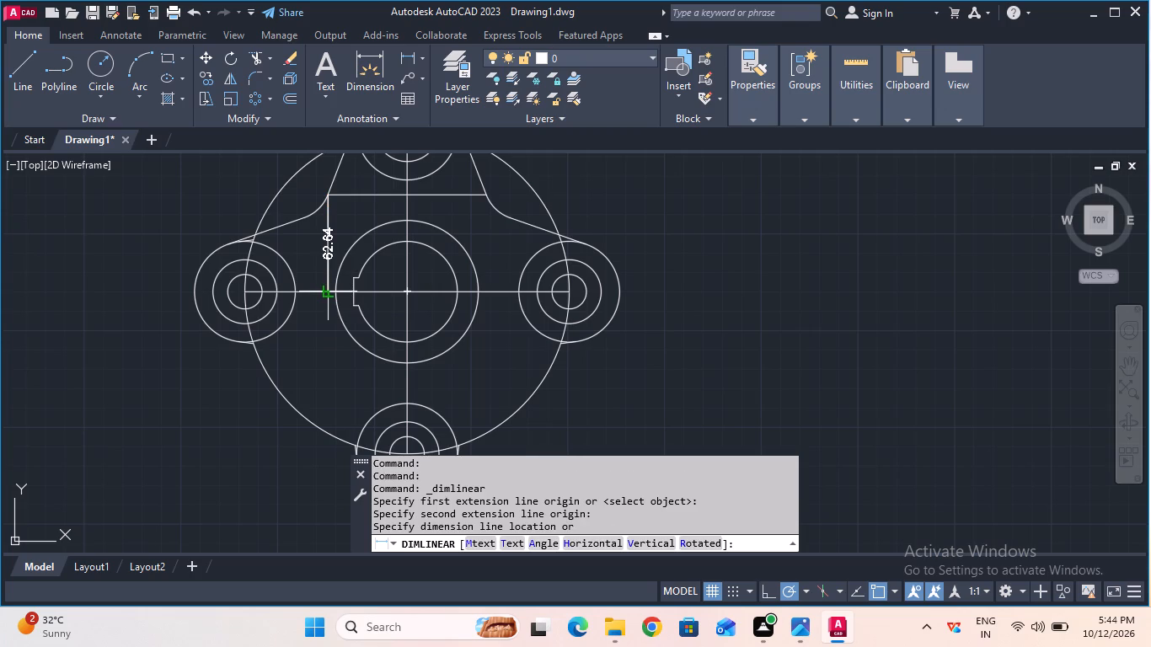
{"action": "key", "text": "Escape"}
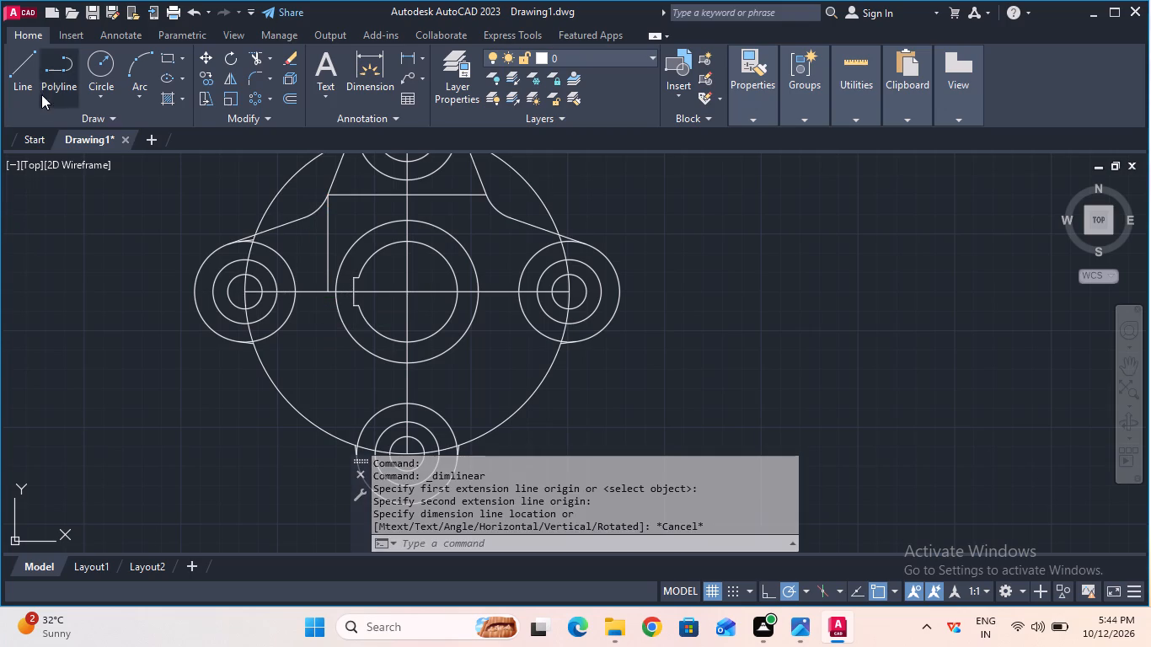
Draw a 62.64 mm line straight down from the vertical line's lower end on the horizontal centreline.
{"action": "left_click", "coordinate": [32, 80]}
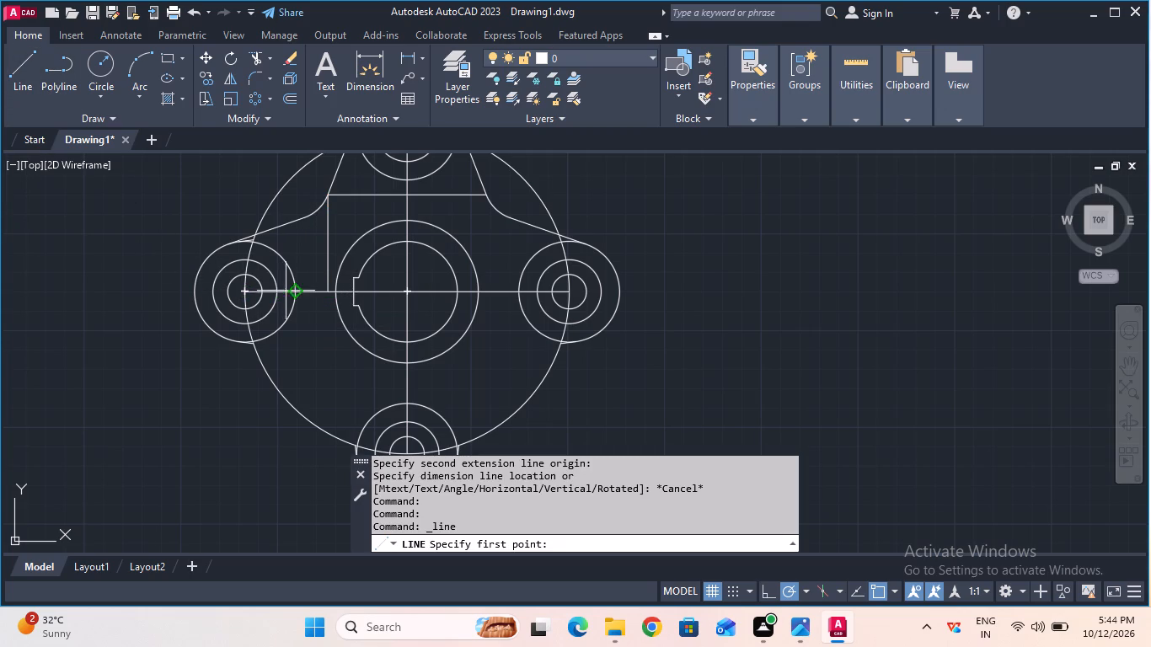
{"action": "left_click", "coordinate": [324, 291]}
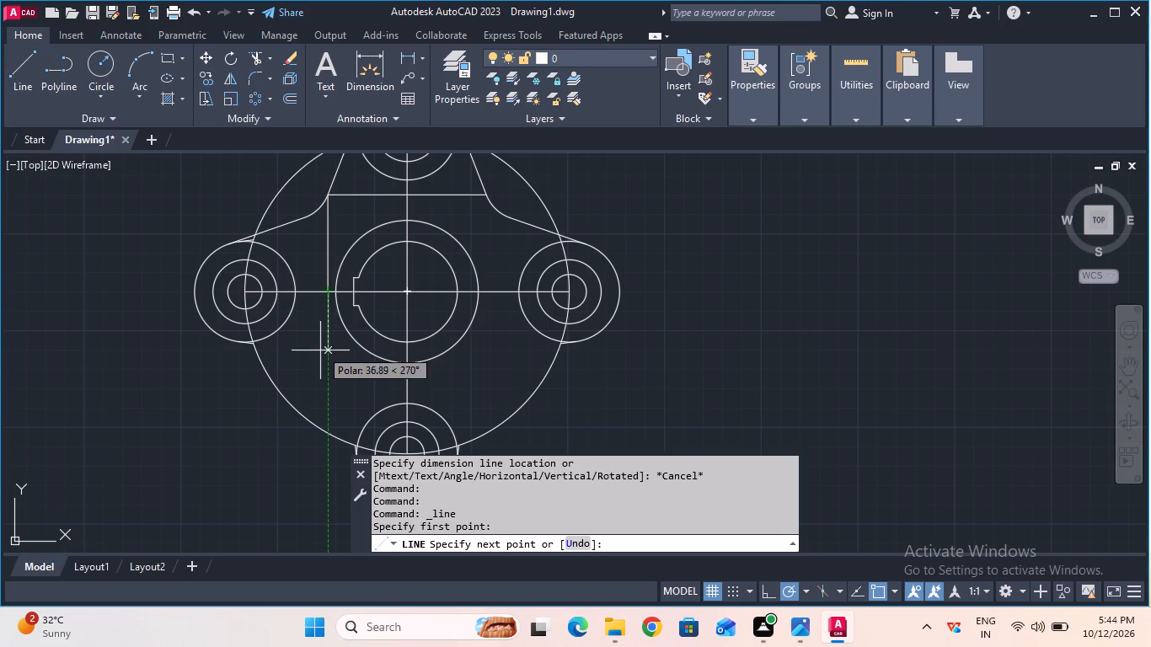
{"action": "type", "text": "62."}
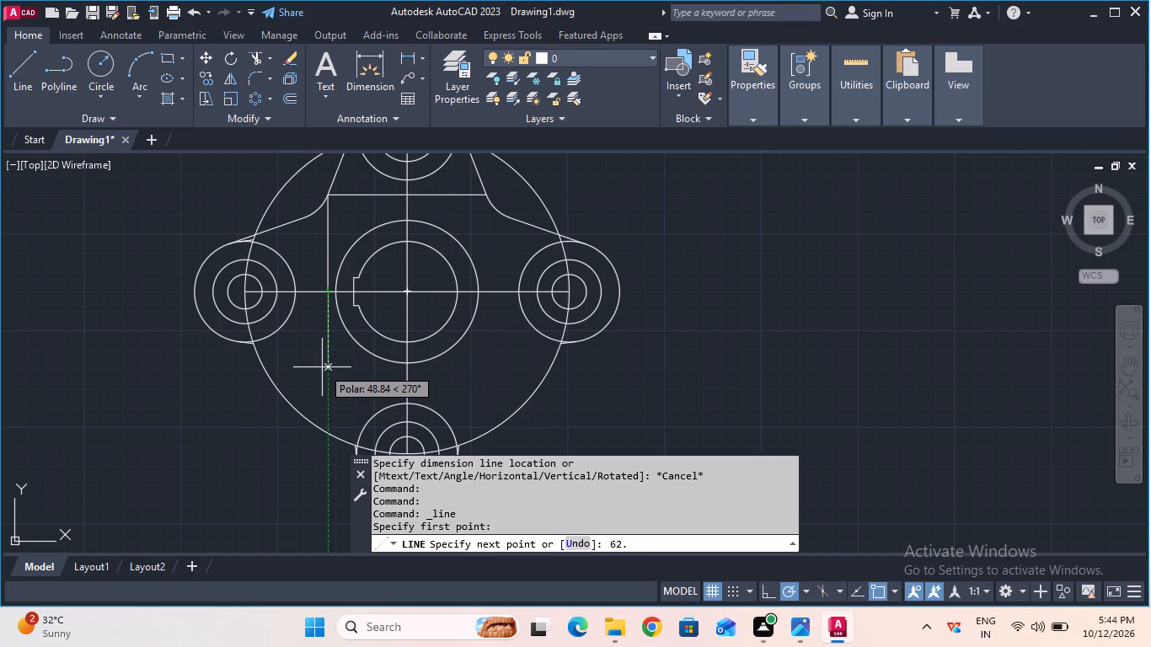
{"action": "type", "text": "64"}
{"action": "key", "text": "Return"}
{"action": "key", "text": "Escape"}
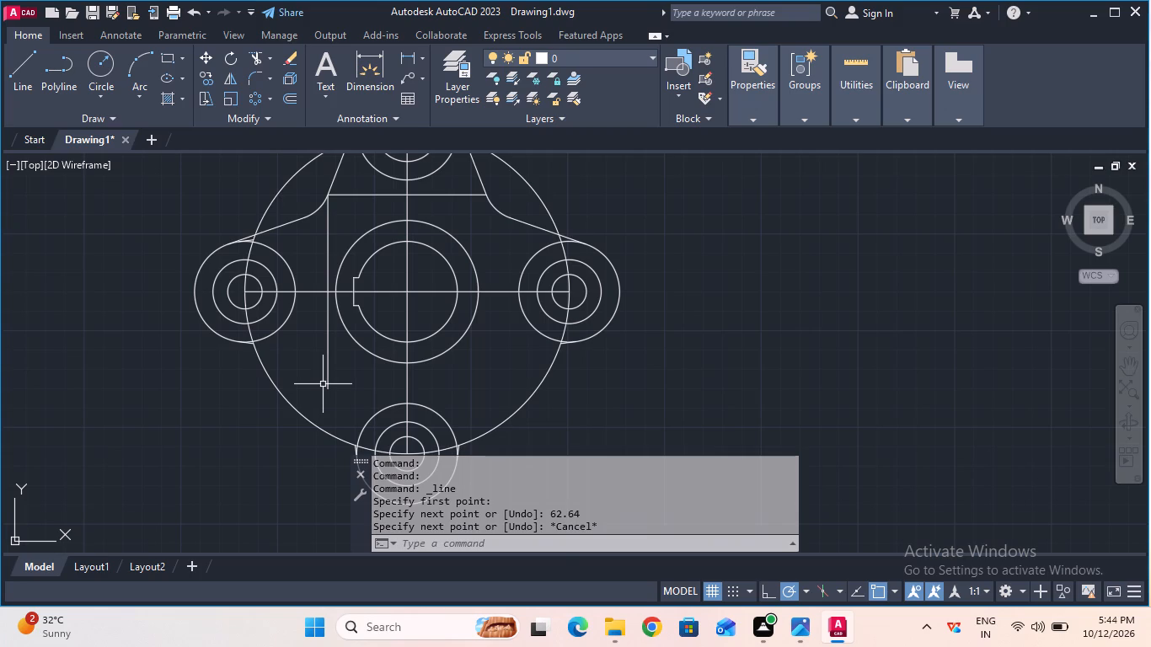
{"action": "left_click", "coordinate": [37, 86]}
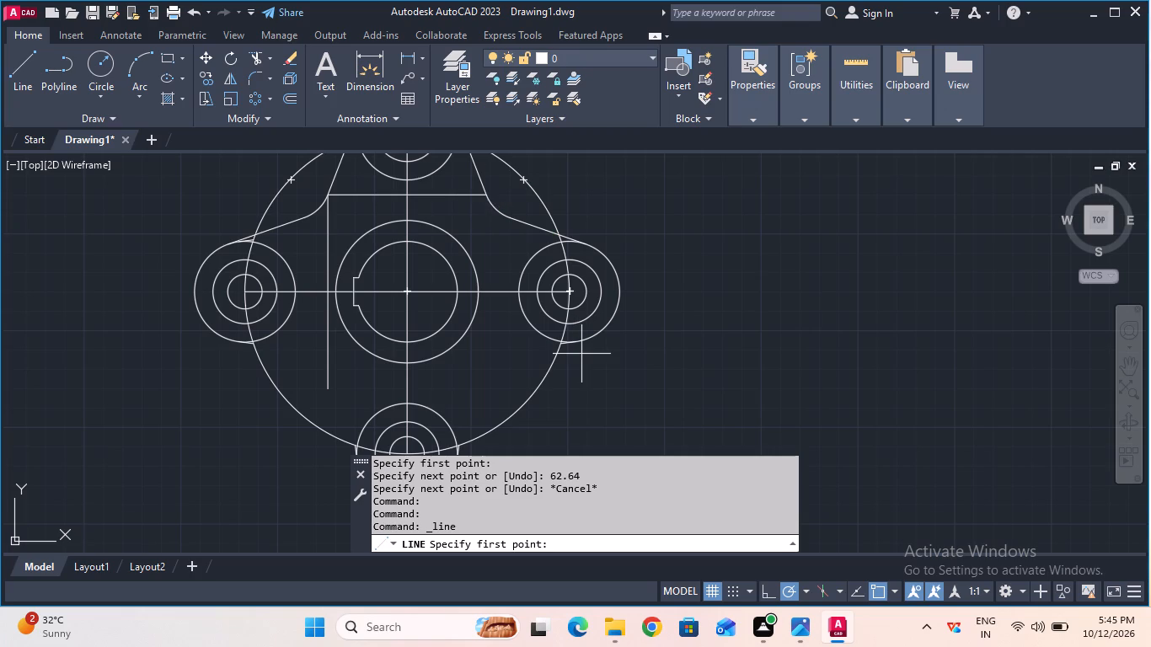
{"action": "key", "text": "Escape"}
Add an angular dimension between the top ear's right tangent line and the right ear's upper tangent line.
{"action": "scroll", "coordinate": [643, 366], "scroll_direction": "up", "scroll_amount": 2}
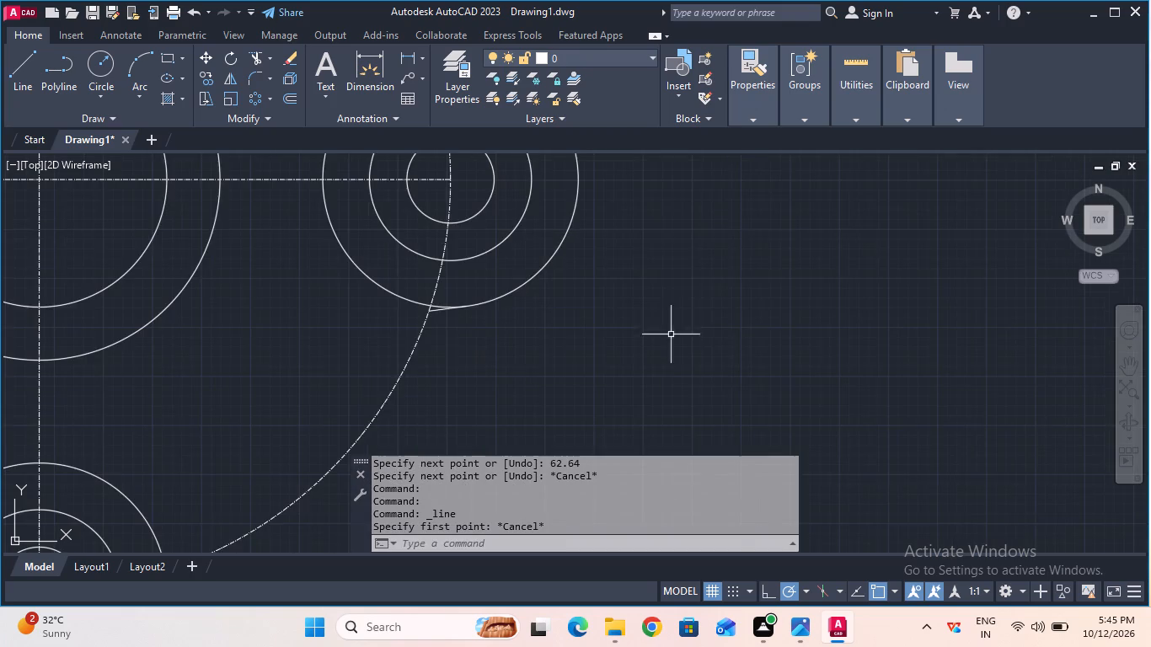
{"action": "middle_click_drag", "start_coordinate": [674, 316], "coordinate": [720, 425]}
{"action": "scroll", "coordinate": [713, 426], "scroll_direction": "down", "scroll_amount": 3}
{"action": "scroll", "coordinate": [560, 235], "scroll_direction": "up", "scroll_amount": 2}
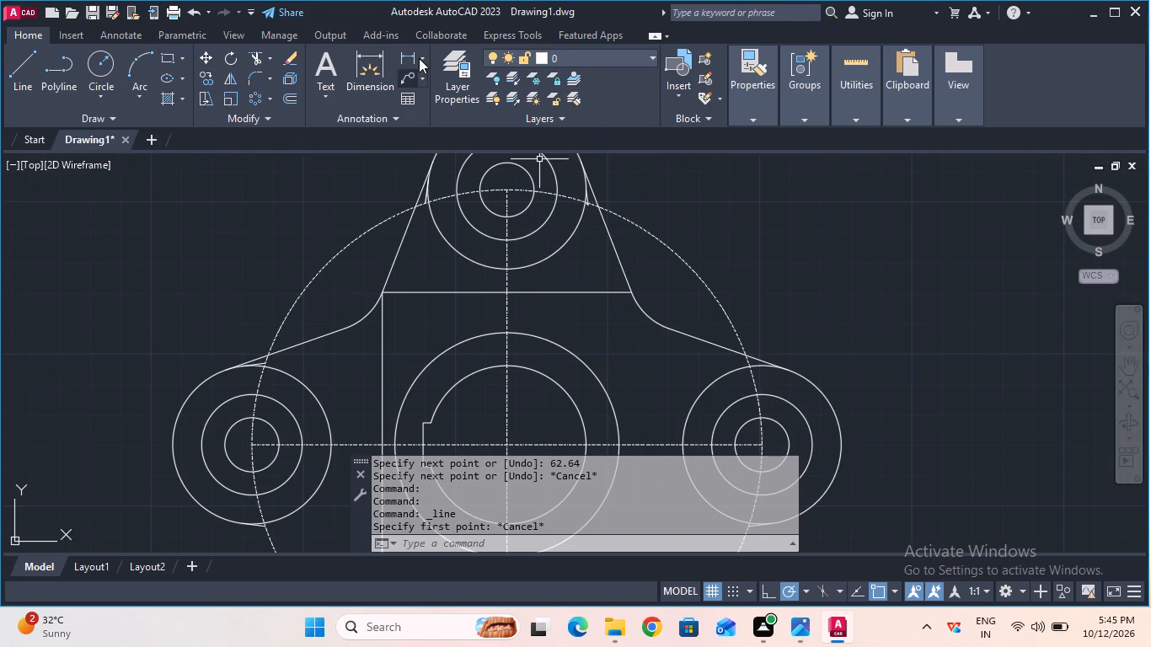
{"action": "left_click", "coordinate": [423, 53]}
{"action": "left_click", "coordinate": [445, 165]}
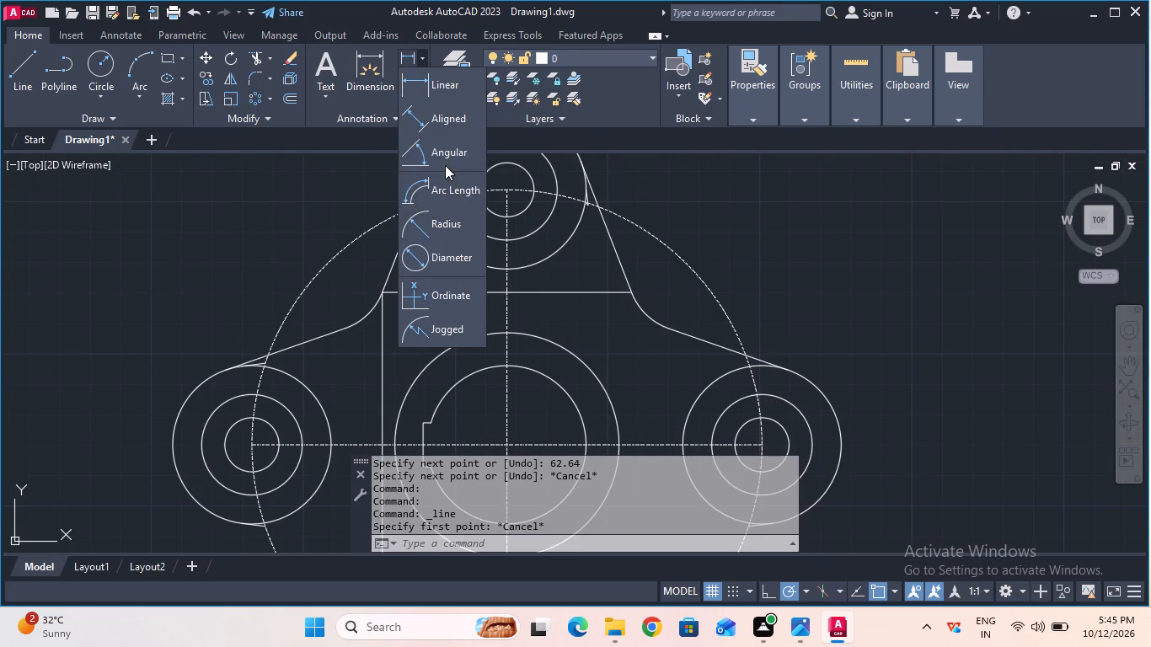
{"action": "left_click", "coordinate": [615, 246]}
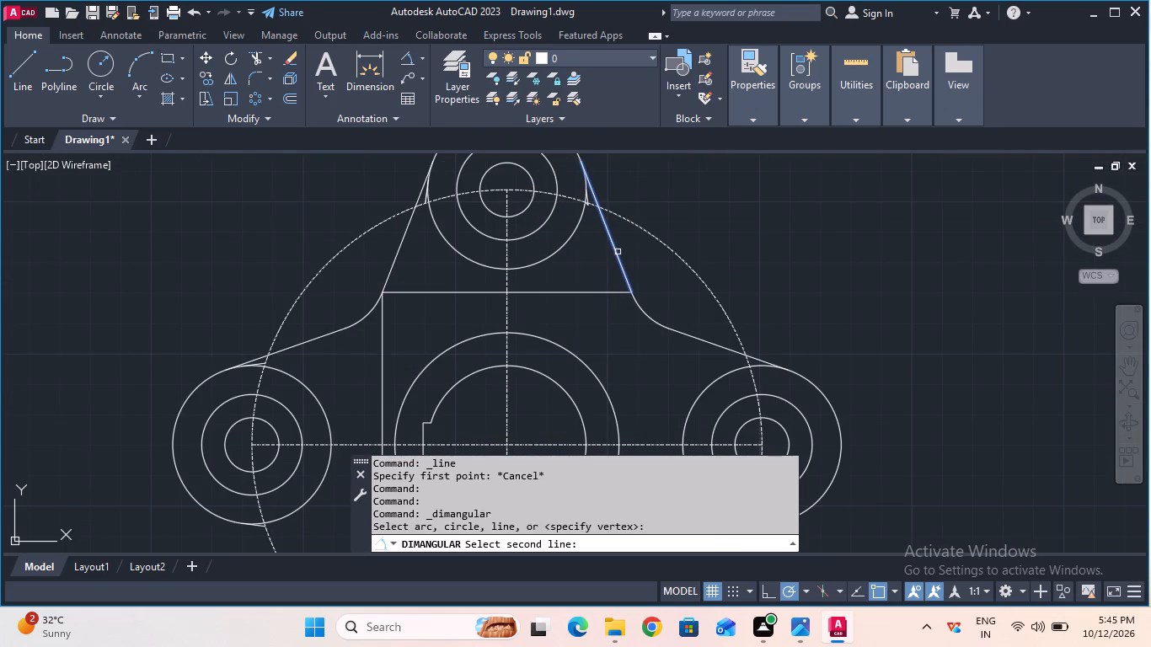
{"action": "left_click", "coordinate": [670, 329]}
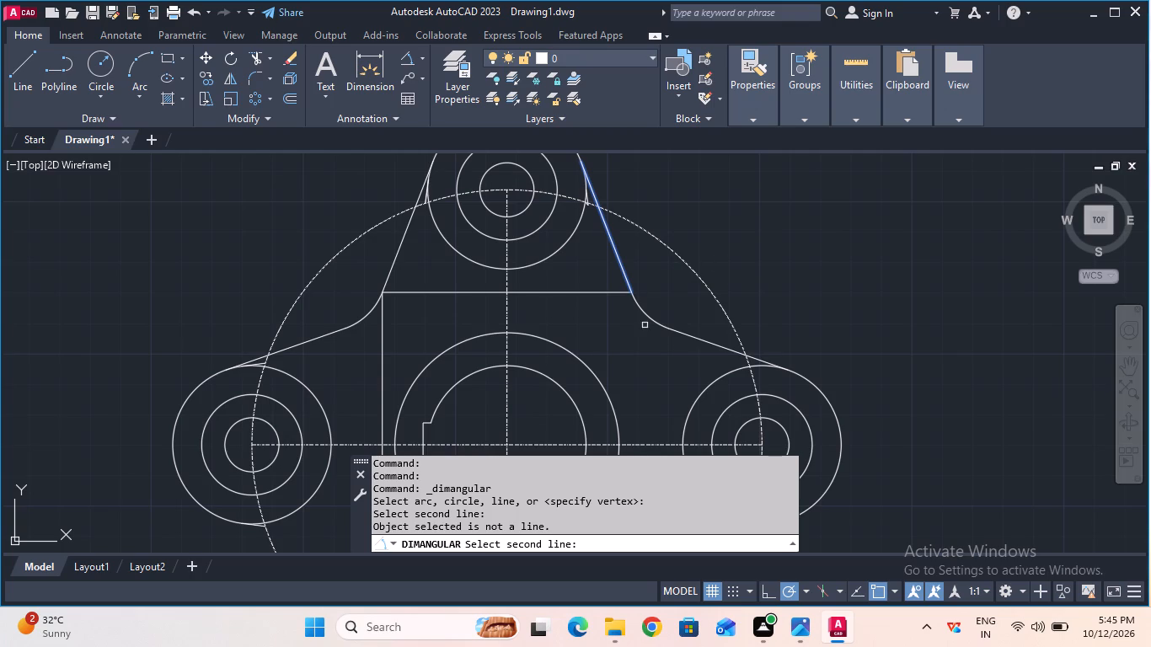
{"action": "left_click", "coordinate": [672, 331]}
{"action": "left_click", "coordinate": [743, 273]}
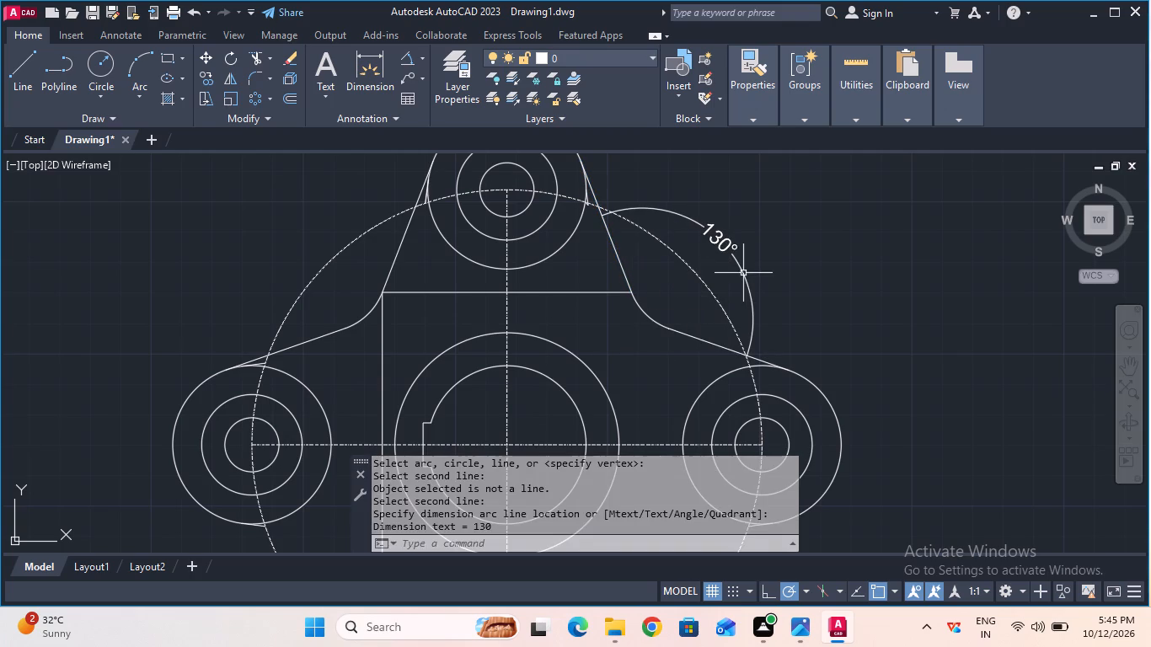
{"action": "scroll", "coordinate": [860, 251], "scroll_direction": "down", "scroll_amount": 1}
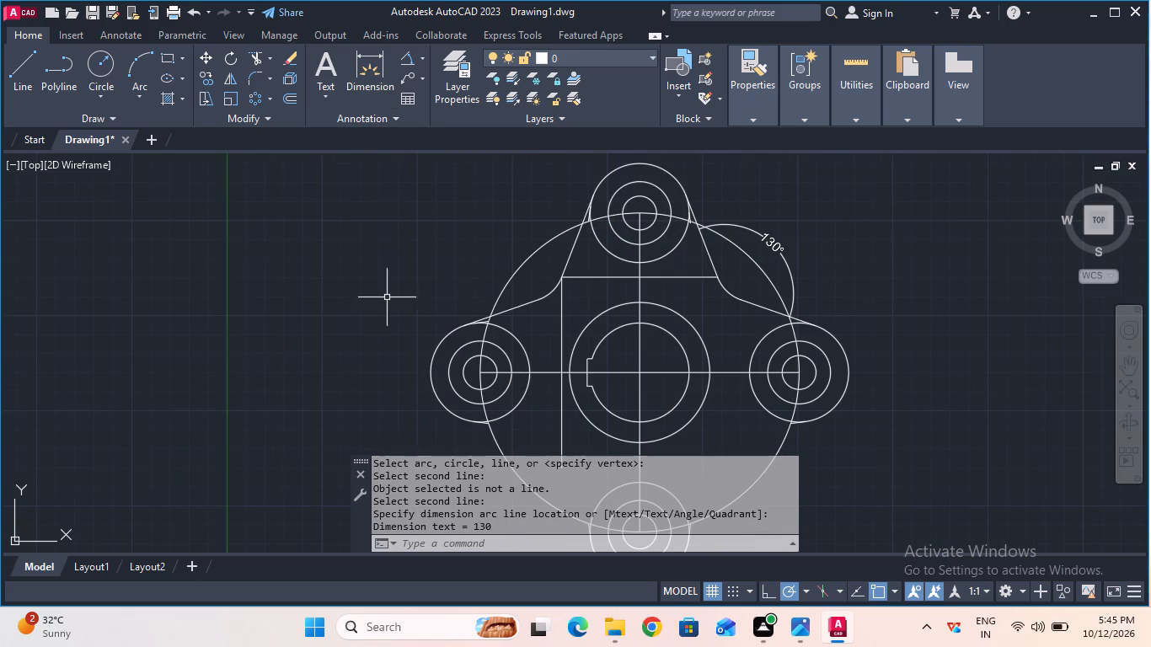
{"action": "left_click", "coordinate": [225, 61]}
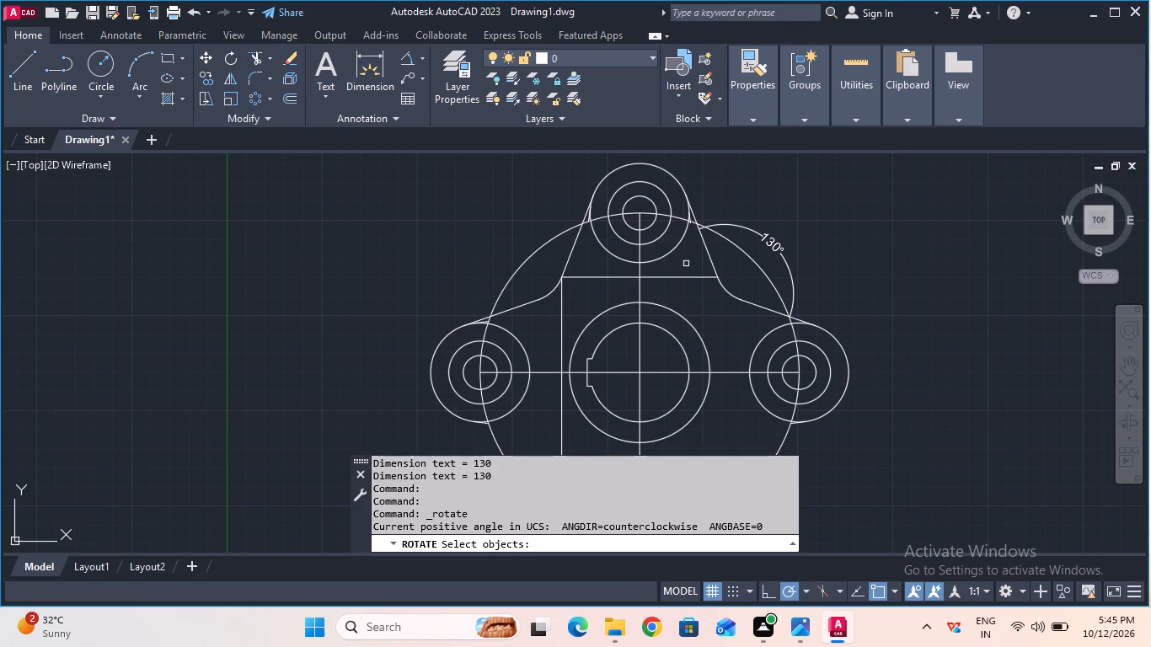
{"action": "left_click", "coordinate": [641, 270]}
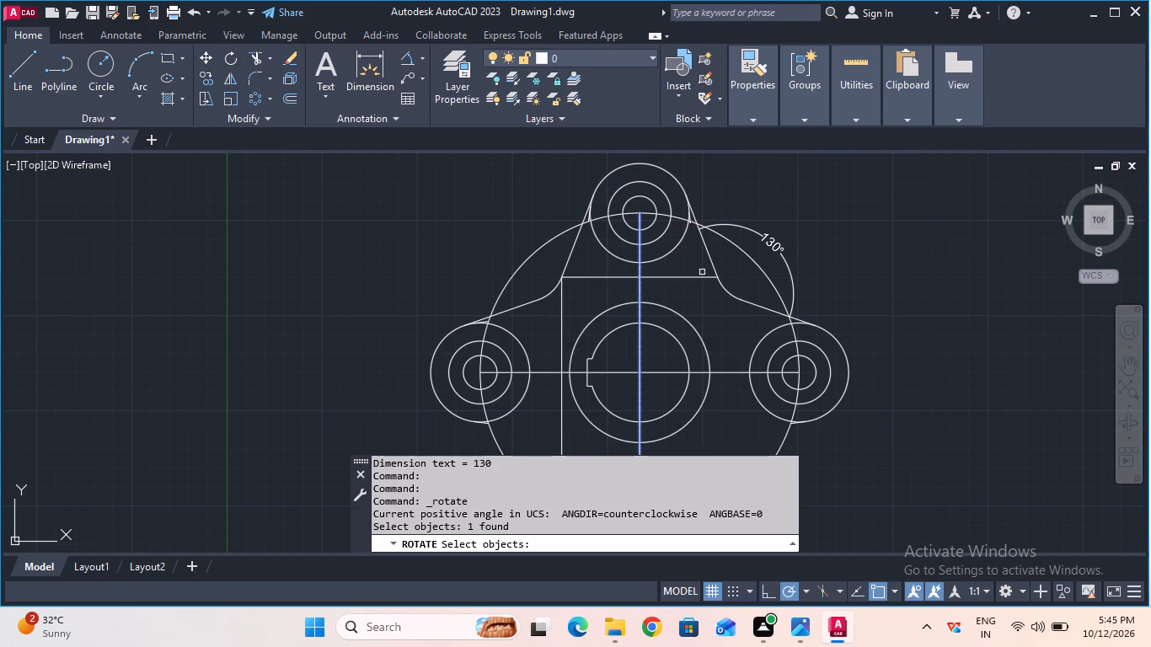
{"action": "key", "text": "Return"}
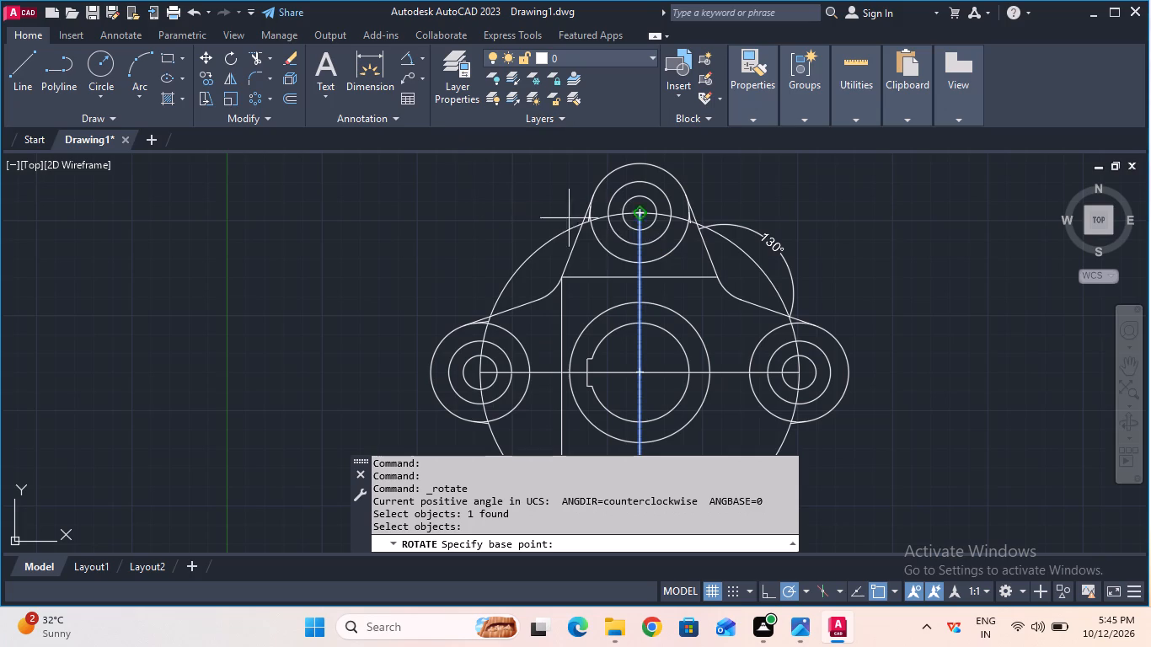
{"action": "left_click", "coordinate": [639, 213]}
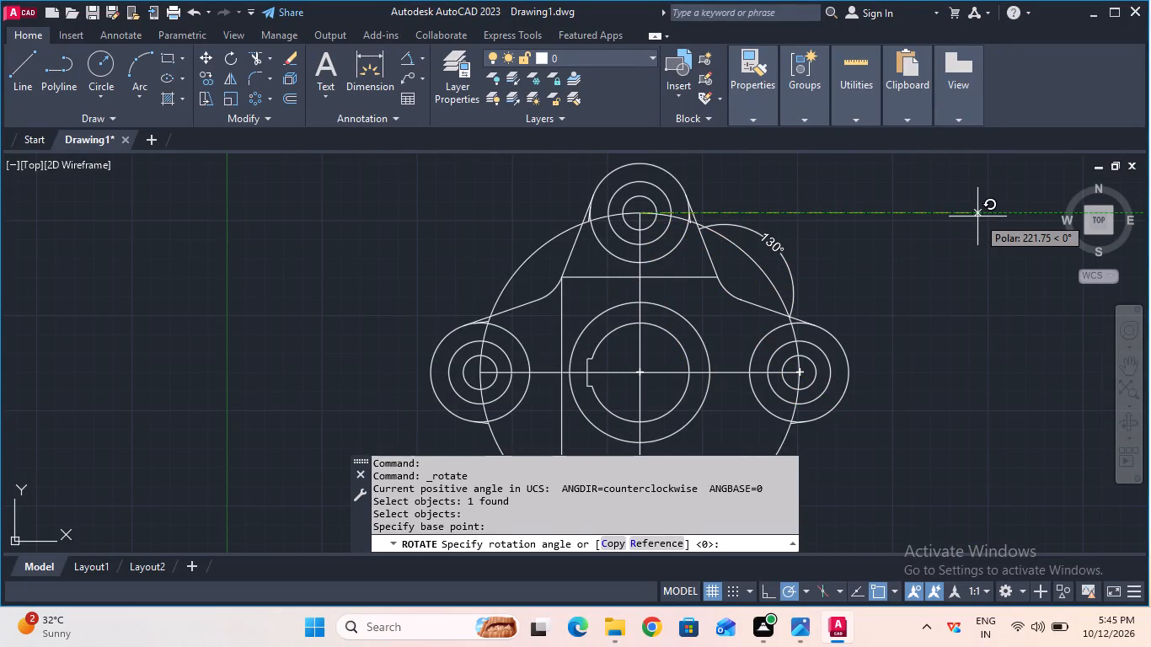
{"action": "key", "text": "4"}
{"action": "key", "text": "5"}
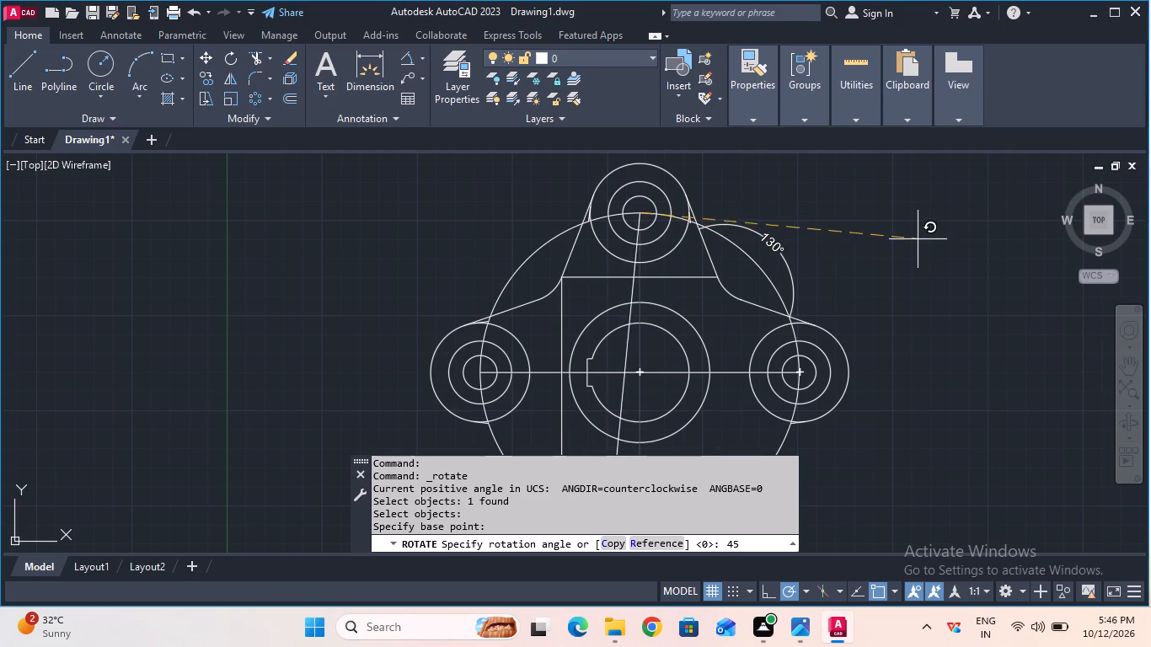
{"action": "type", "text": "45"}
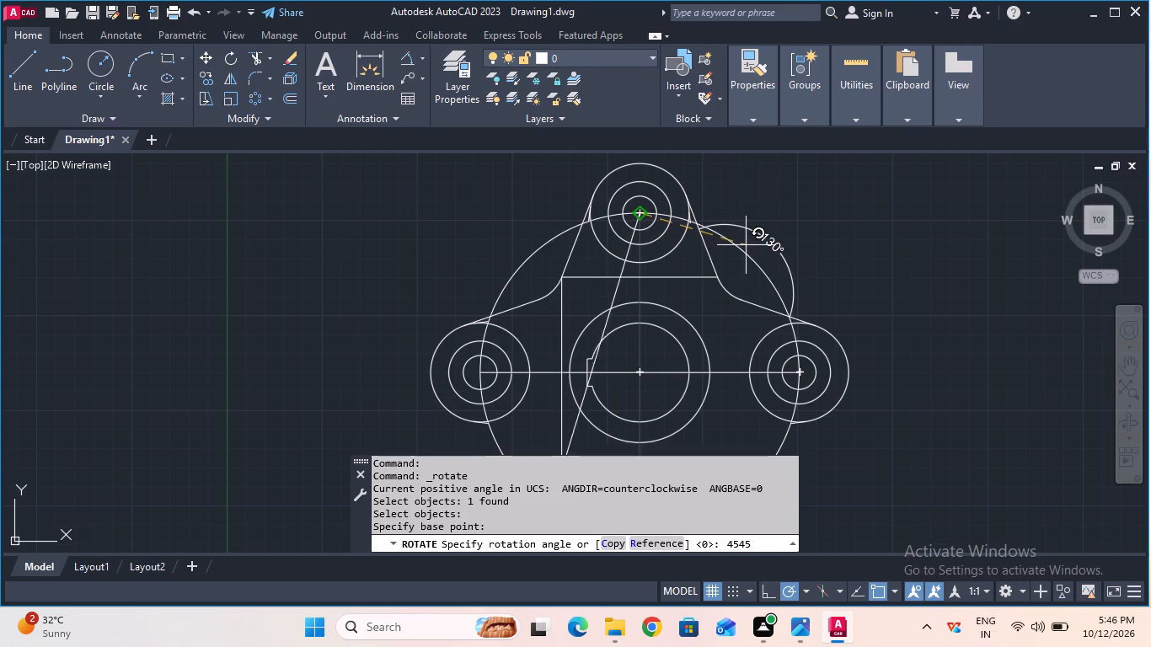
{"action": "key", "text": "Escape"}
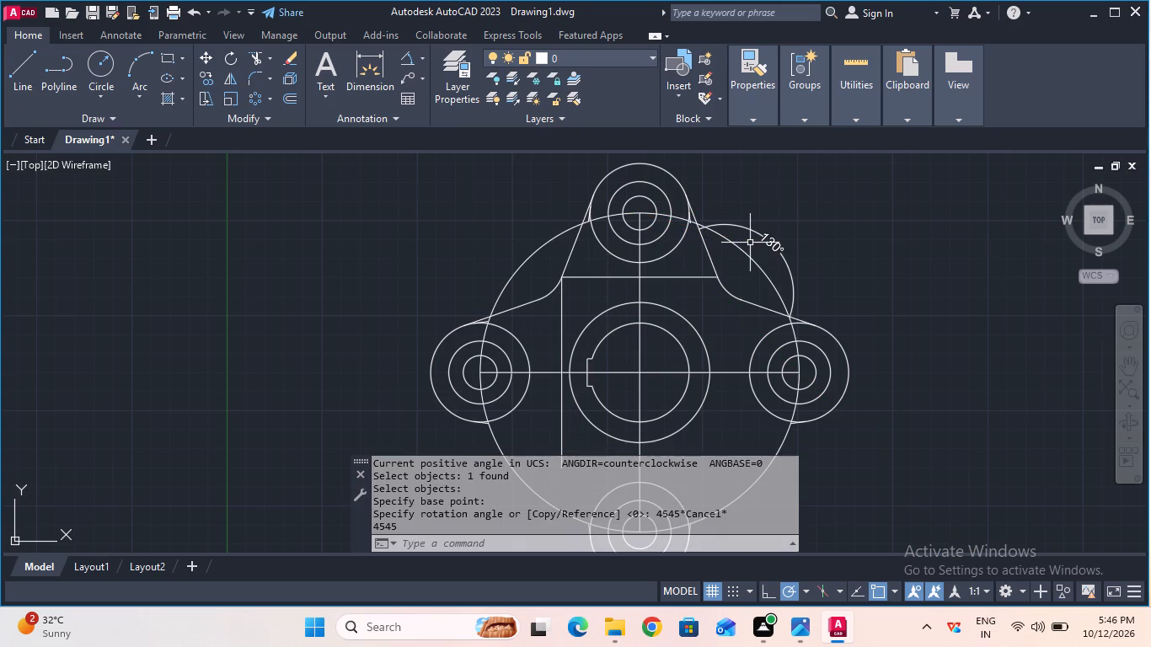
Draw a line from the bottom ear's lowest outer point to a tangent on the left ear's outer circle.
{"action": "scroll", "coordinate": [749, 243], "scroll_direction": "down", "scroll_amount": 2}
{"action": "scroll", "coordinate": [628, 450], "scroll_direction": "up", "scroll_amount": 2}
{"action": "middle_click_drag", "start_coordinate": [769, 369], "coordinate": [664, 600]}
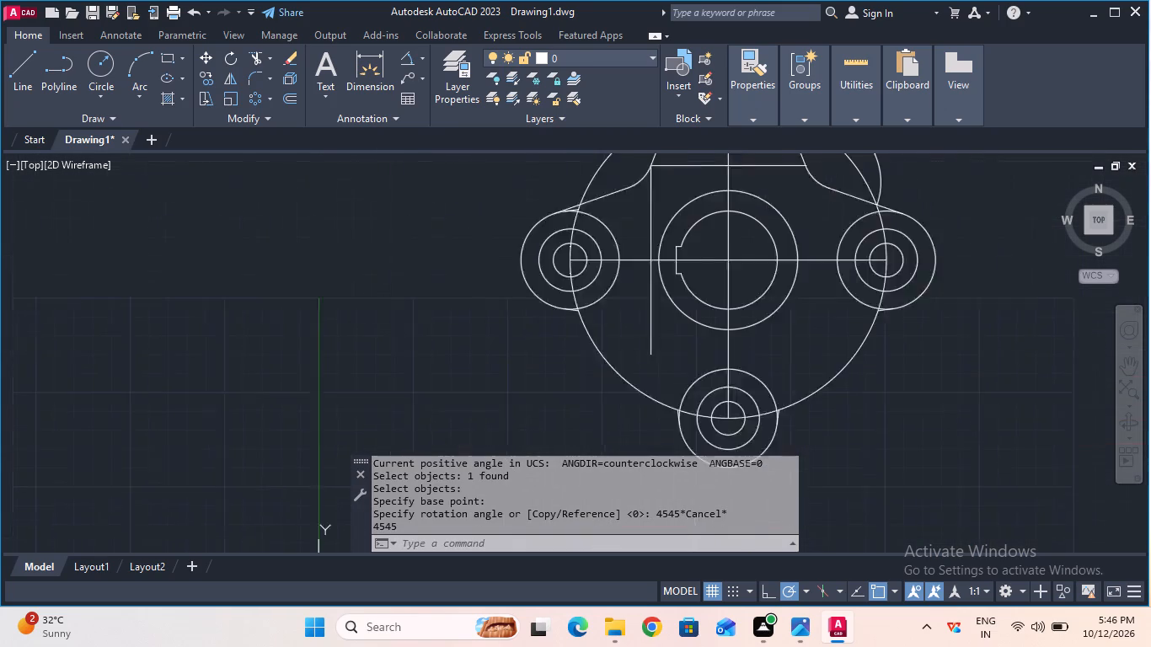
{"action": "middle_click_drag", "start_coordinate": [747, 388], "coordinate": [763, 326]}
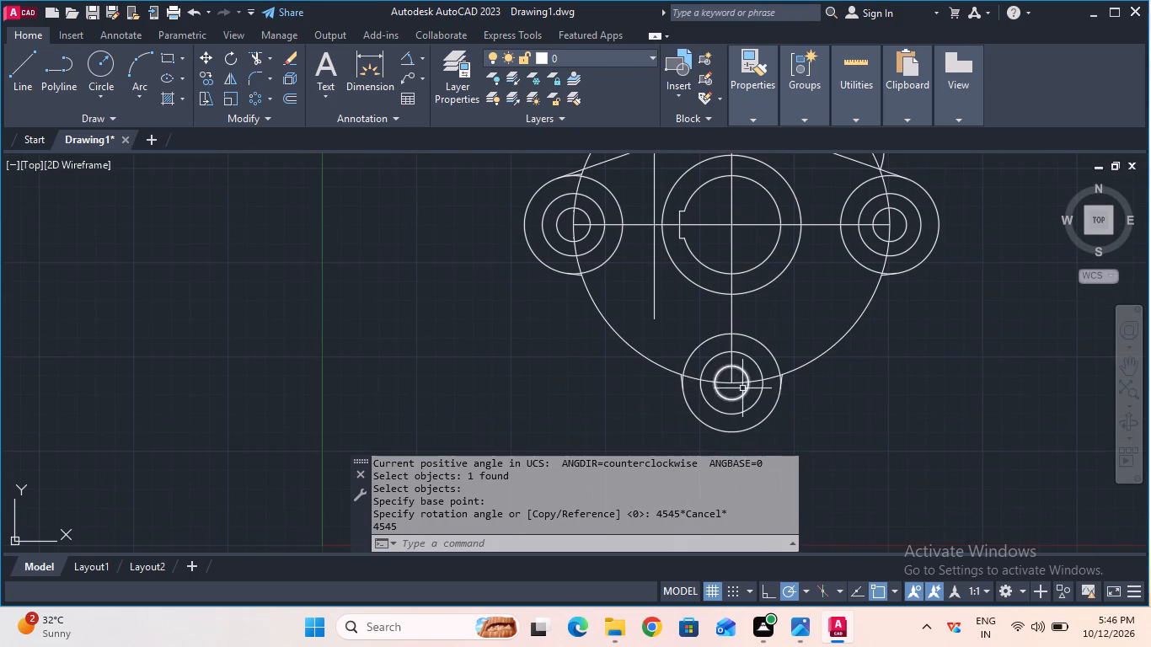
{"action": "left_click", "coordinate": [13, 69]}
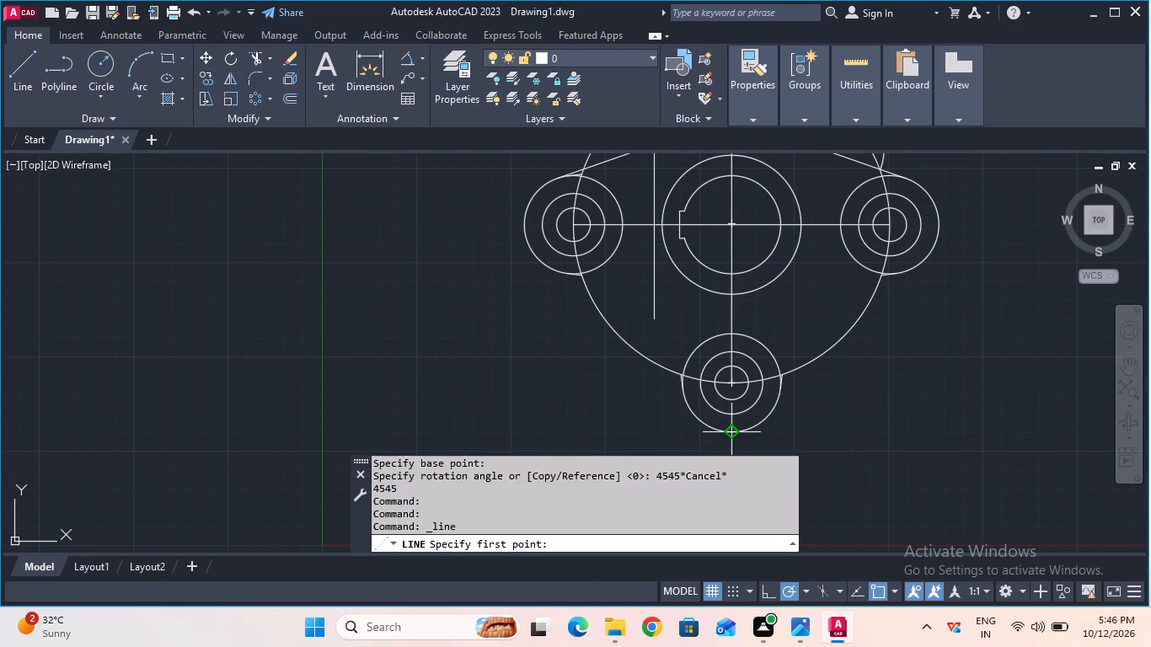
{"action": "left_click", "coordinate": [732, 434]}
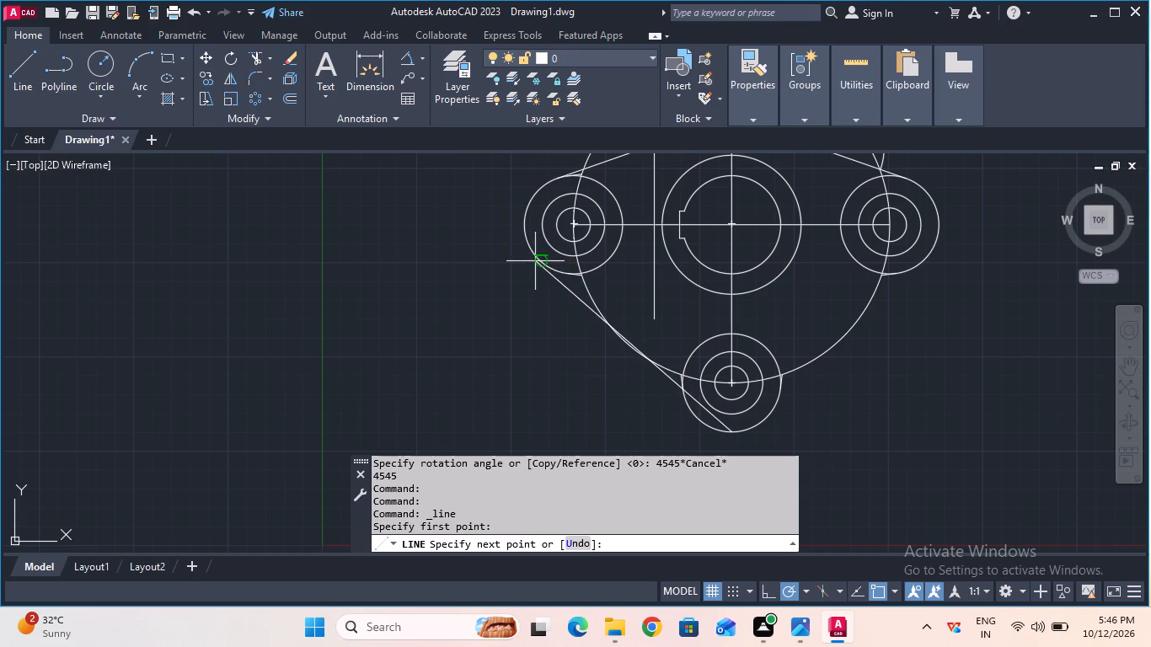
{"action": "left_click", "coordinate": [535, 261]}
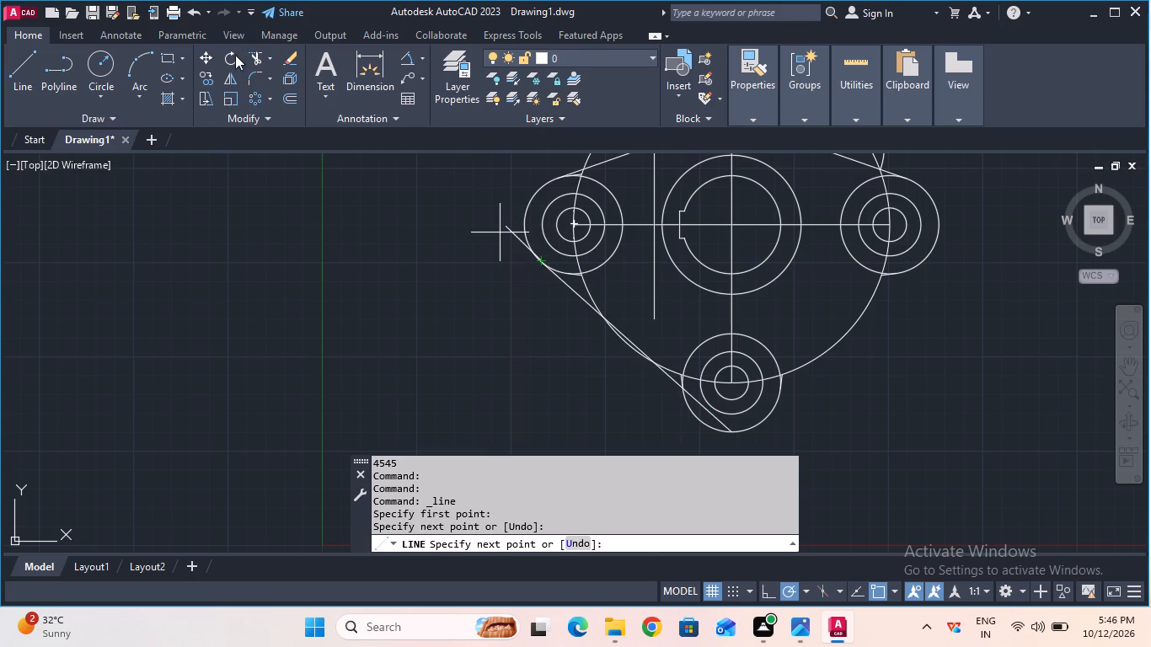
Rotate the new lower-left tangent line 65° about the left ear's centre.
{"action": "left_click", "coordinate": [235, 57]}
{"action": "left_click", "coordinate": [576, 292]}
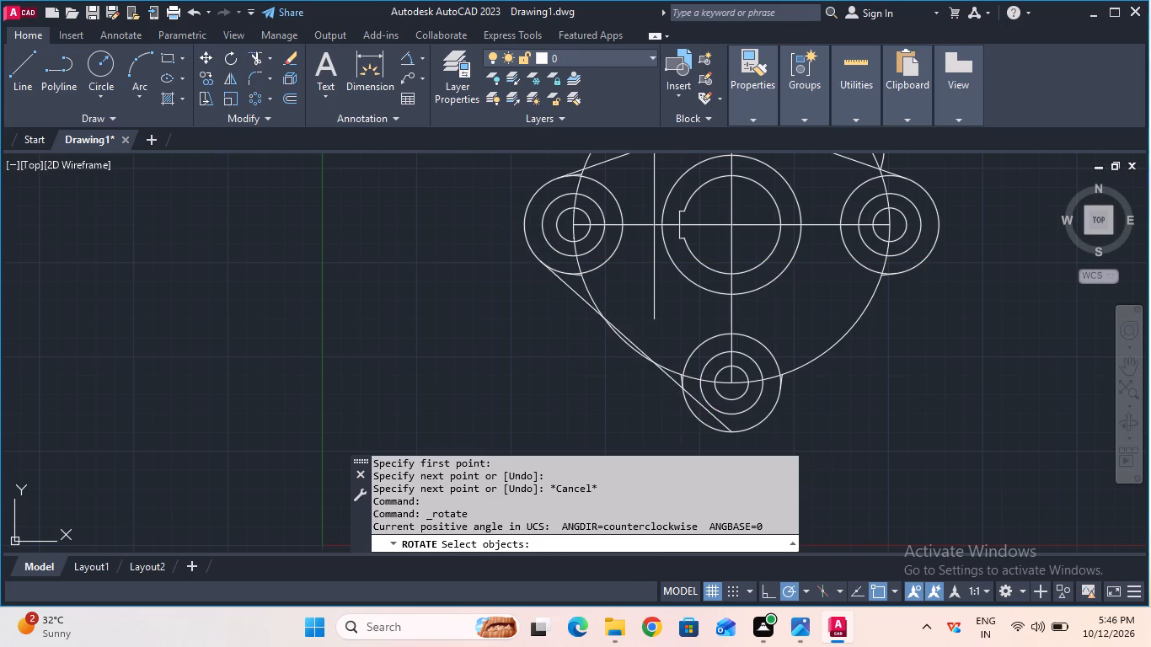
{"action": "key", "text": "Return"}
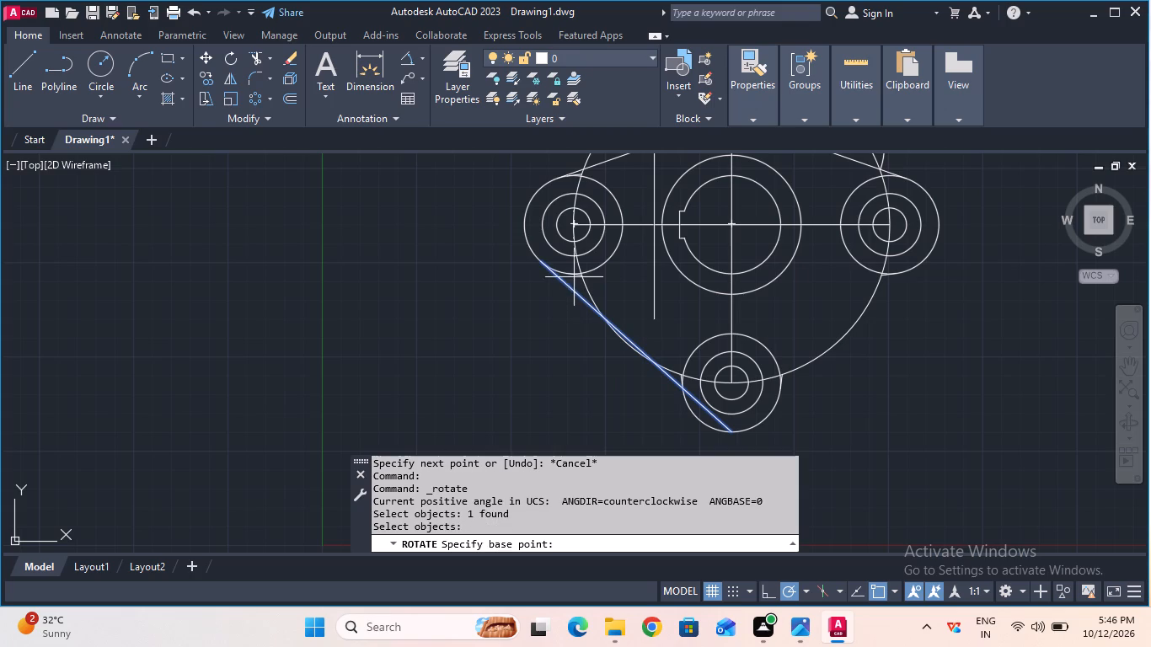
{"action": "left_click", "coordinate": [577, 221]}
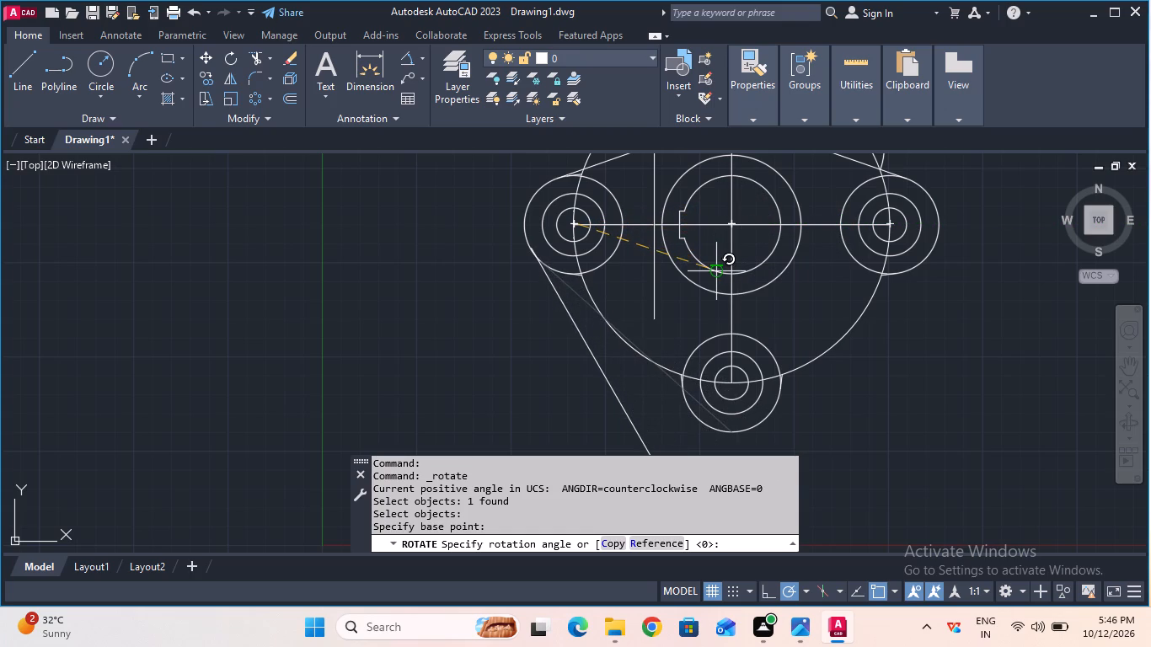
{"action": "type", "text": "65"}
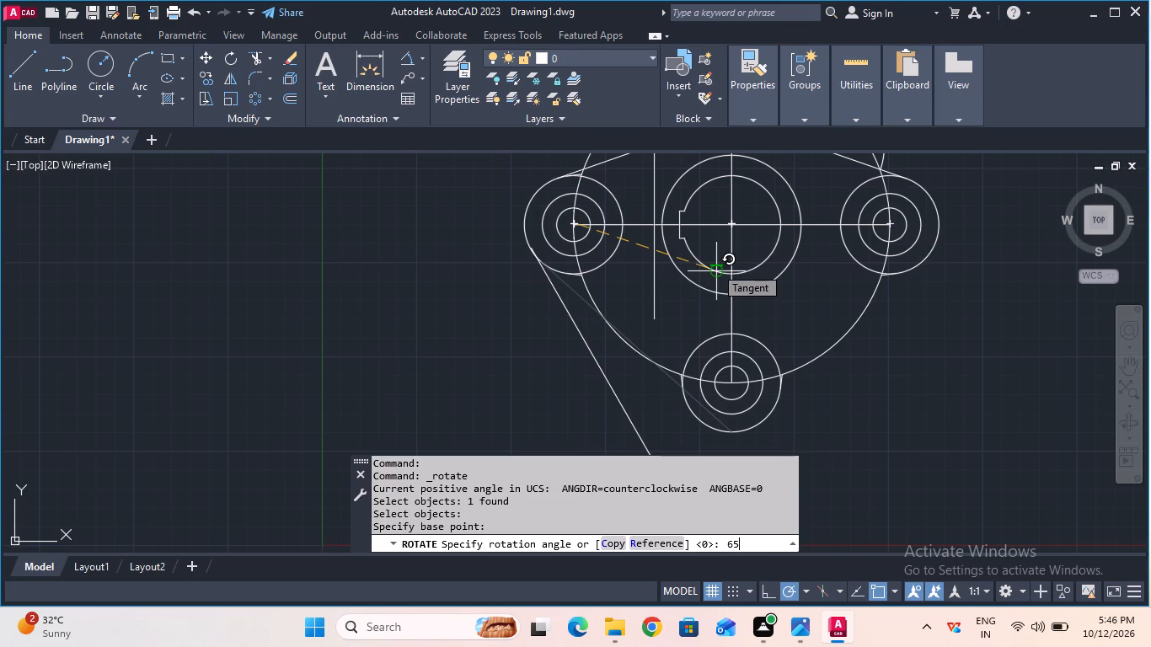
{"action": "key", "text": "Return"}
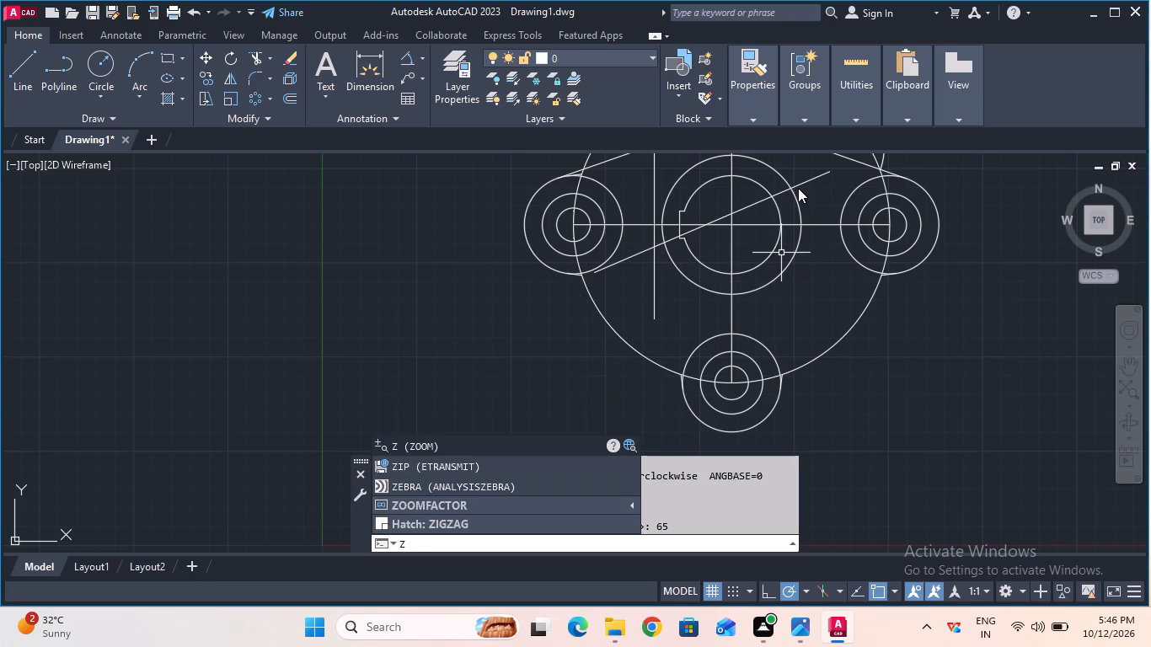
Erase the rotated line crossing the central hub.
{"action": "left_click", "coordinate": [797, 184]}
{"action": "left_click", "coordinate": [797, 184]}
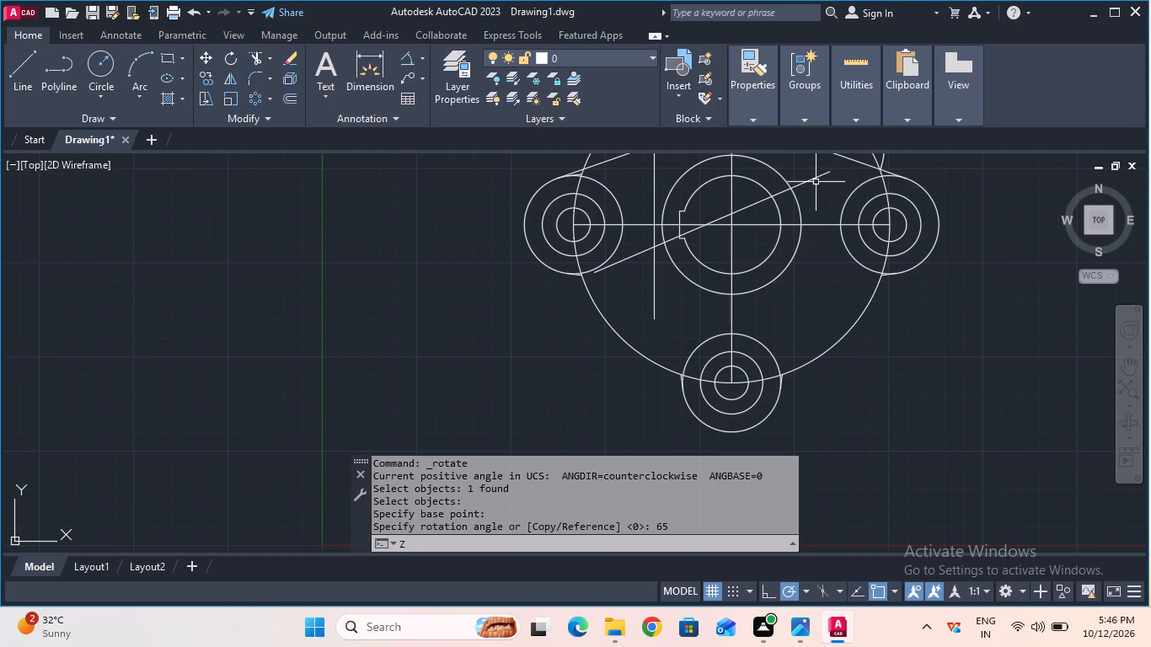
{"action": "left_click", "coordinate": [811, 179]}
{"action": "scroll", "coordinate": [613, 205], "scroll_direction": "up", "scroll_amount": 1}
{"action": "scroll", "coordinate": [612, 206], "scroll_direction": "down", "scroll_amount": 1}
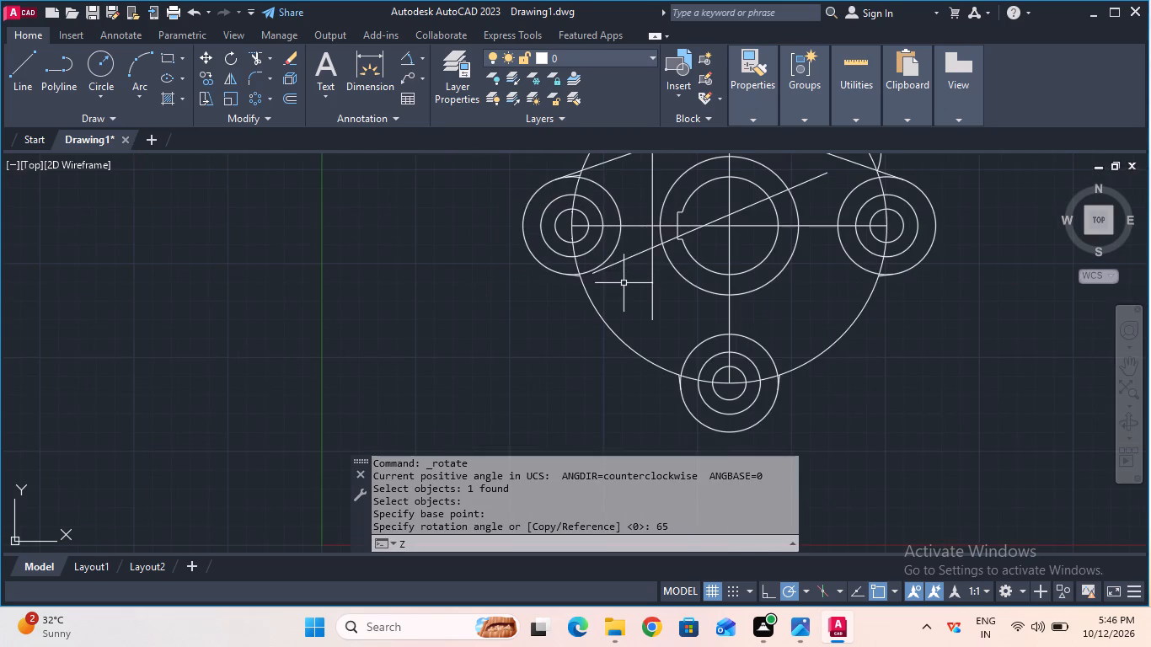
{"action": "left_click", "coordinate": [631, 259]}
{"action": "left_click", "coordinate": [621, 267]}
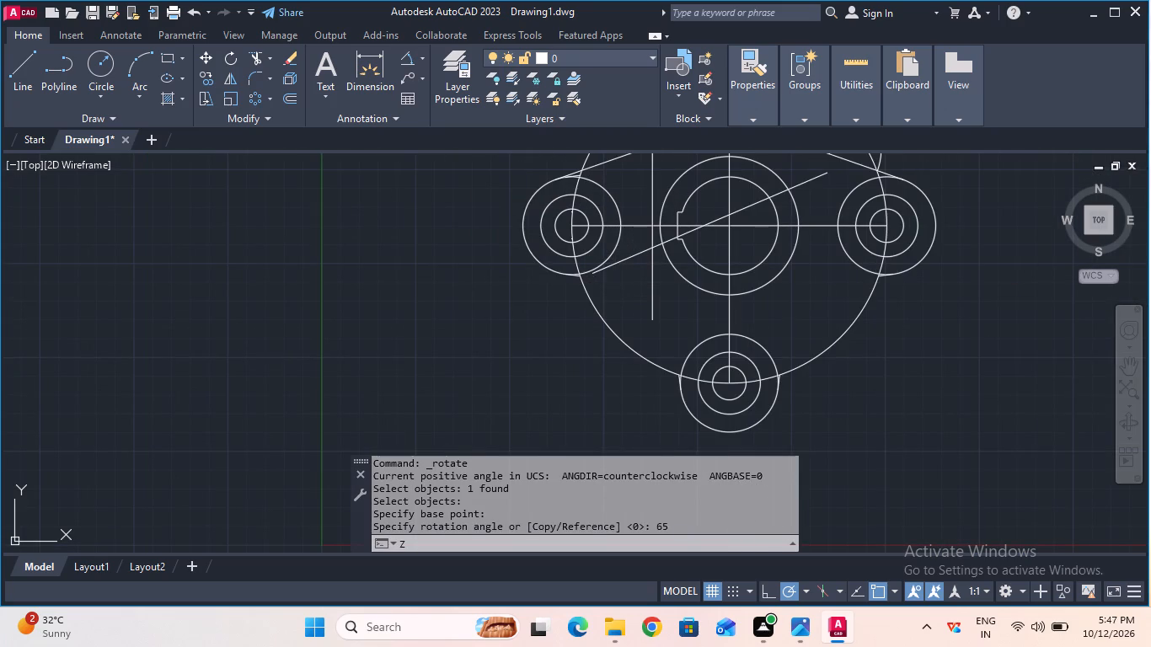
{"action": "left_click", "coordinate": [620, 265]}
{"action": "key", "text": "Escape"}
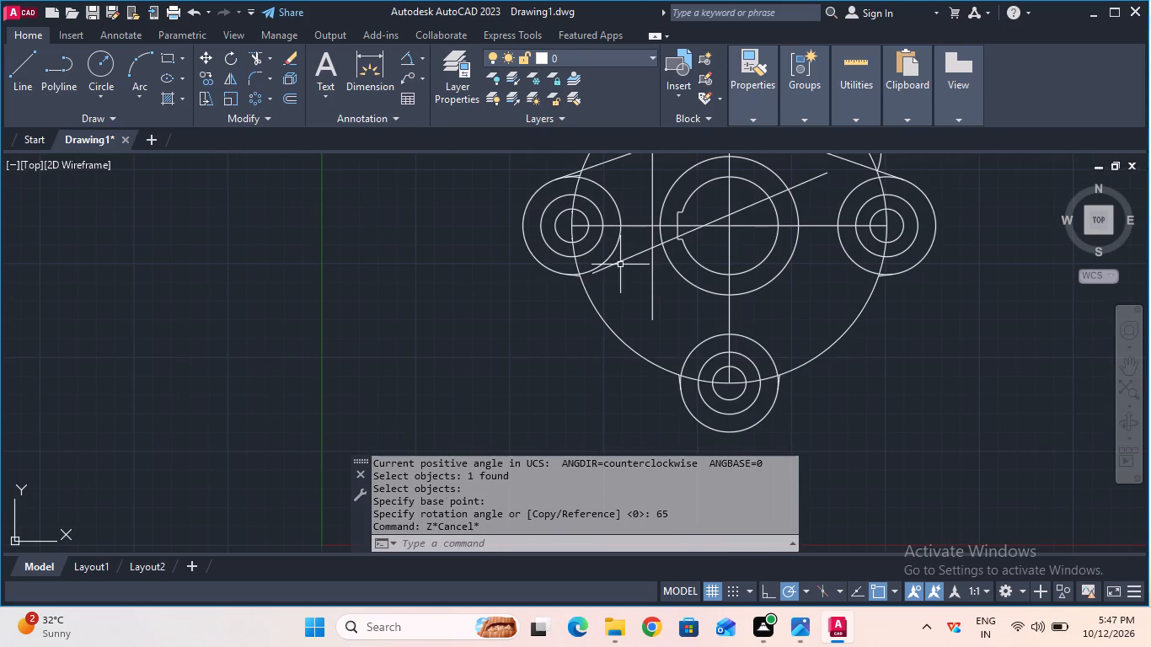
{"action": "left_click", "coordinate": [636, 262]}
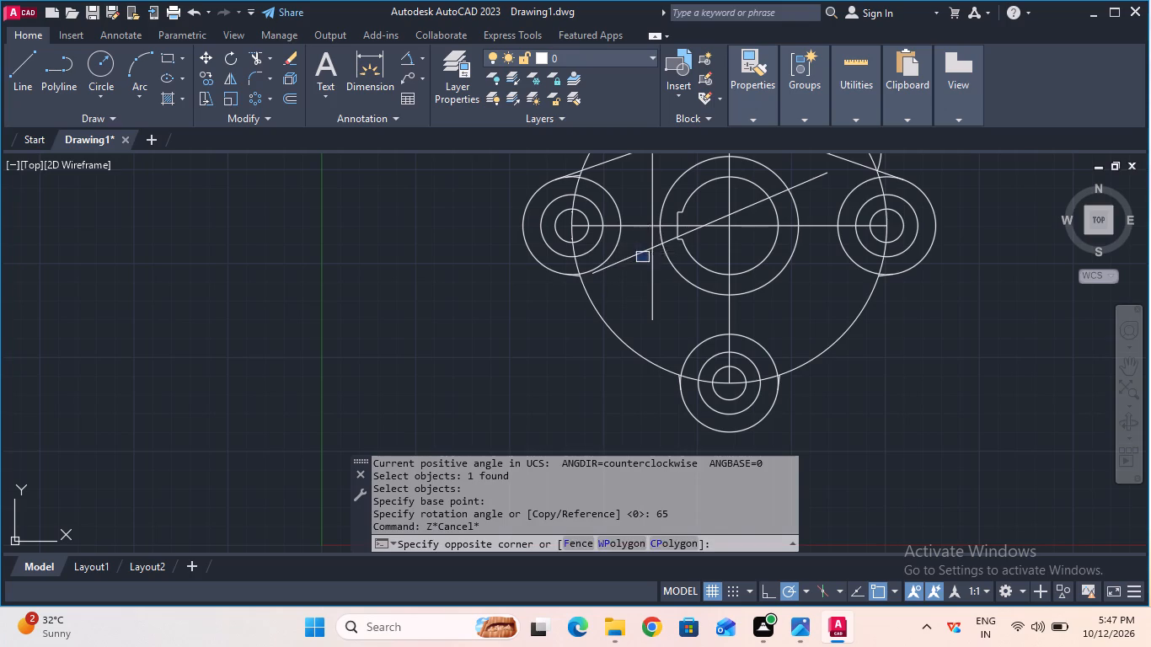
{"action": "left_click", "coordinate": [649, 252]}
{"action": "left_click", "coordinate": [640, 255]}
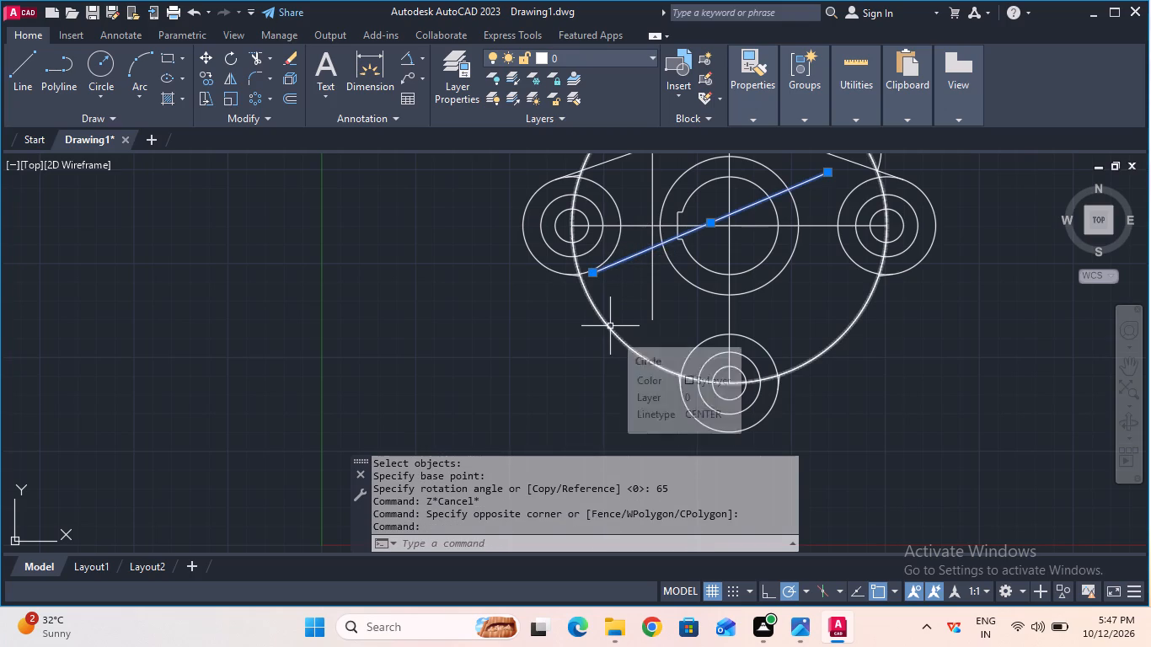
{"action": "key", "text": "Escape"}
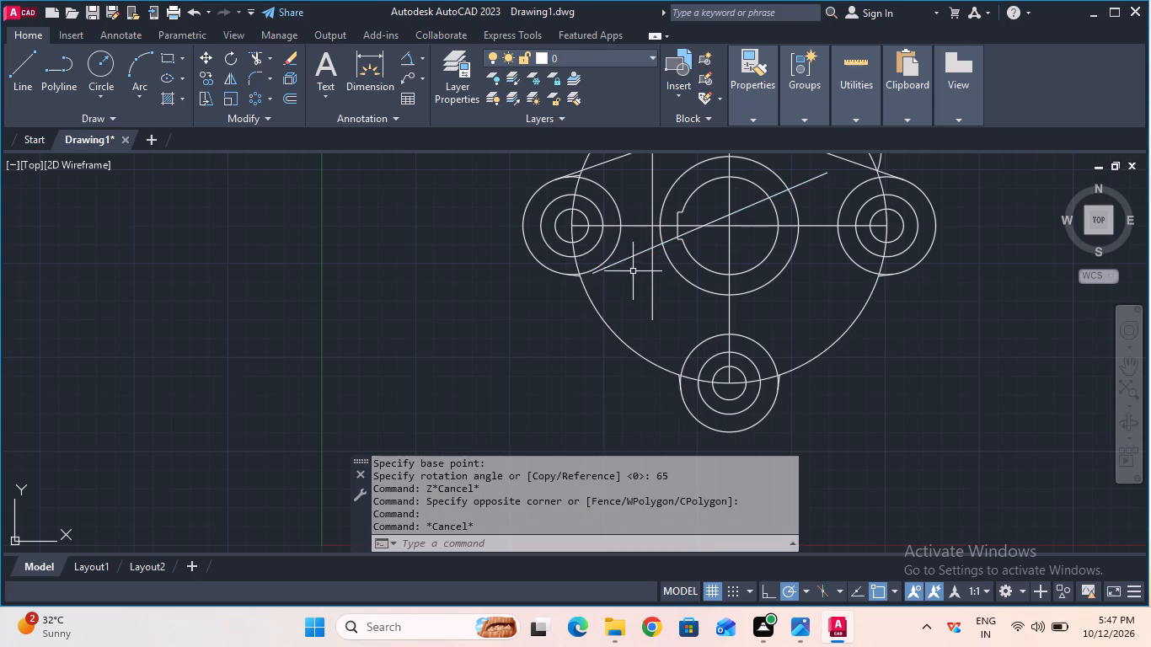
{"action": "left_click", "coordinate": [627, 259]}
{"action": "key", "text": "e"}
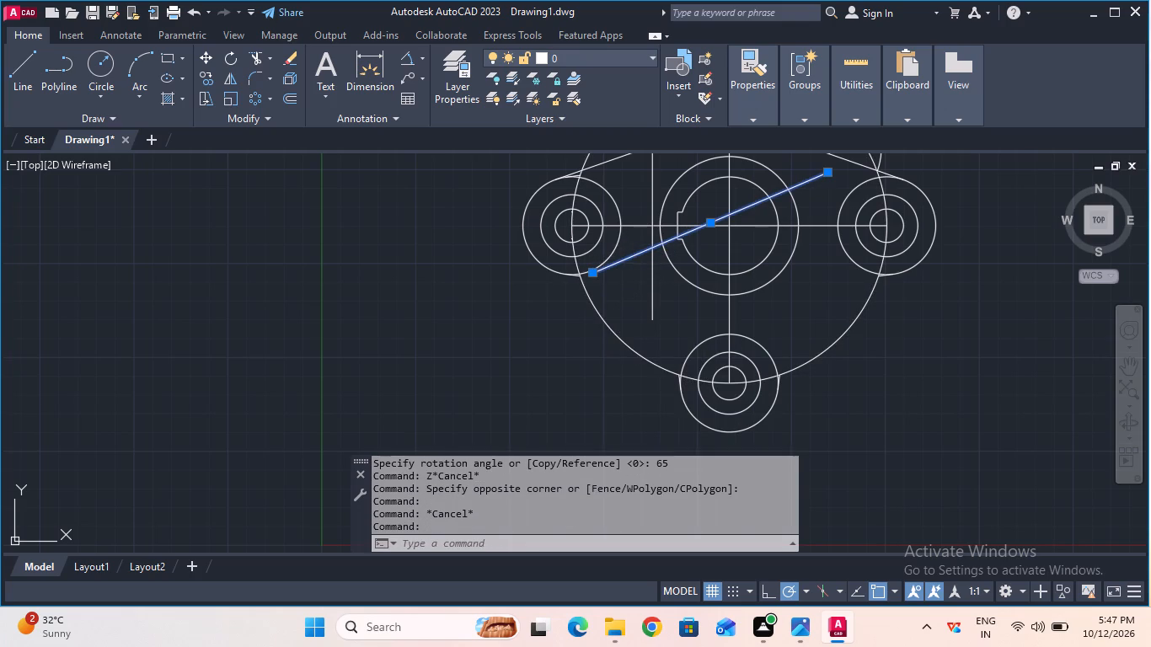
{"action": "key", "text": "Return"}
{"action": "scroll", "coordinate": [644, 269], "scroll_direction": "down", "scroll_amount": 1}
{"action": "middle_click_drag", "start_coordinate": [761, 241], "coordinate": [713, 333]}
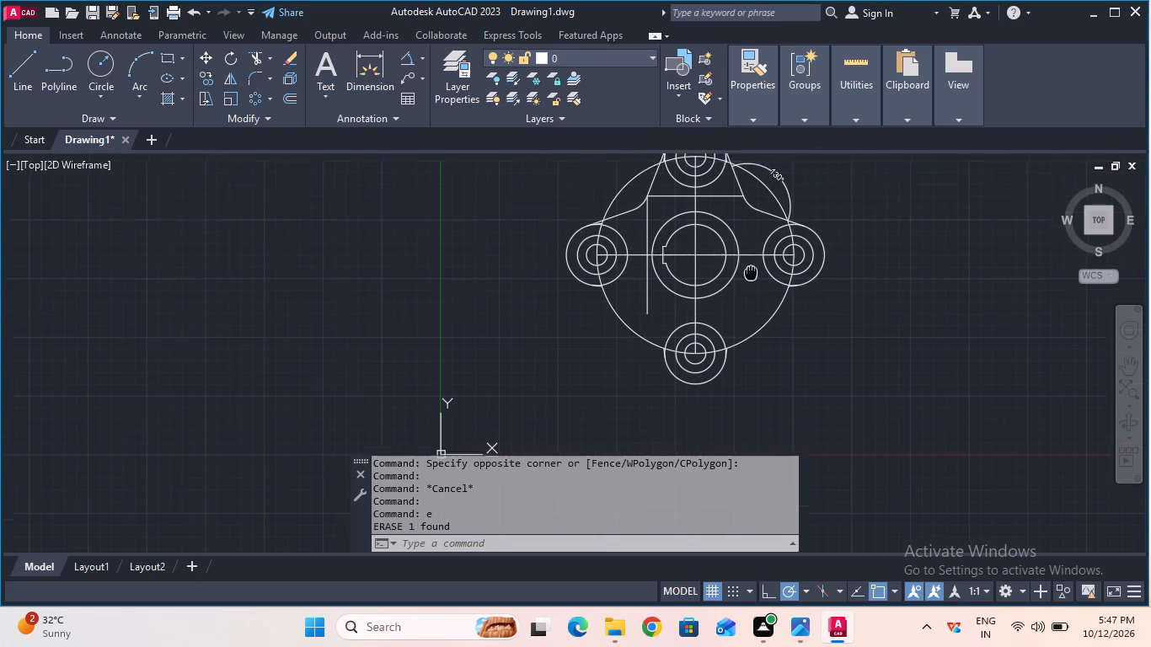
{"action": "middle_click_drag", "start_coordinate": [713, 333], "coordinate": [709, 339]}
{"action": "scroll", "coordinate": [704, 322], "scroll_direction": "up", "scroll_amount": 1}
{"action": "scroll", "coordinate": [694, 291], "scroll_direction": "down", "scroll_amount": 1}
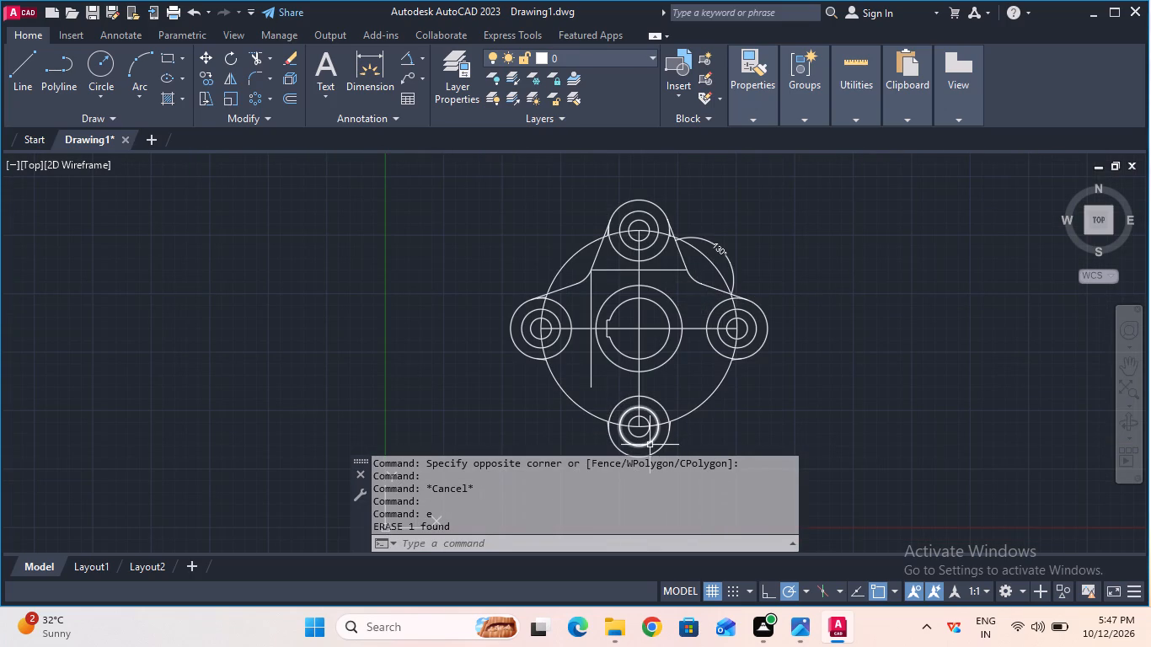
Join the upper-right fillet arc and its two adjoining tangent lines into one polyline.
{"action": "left_click", "coordinate": [698, 286]}
{"action": "scroll", "coordinate": [699, 281], "scroll_direction": "up", "scroll_amount": 3}
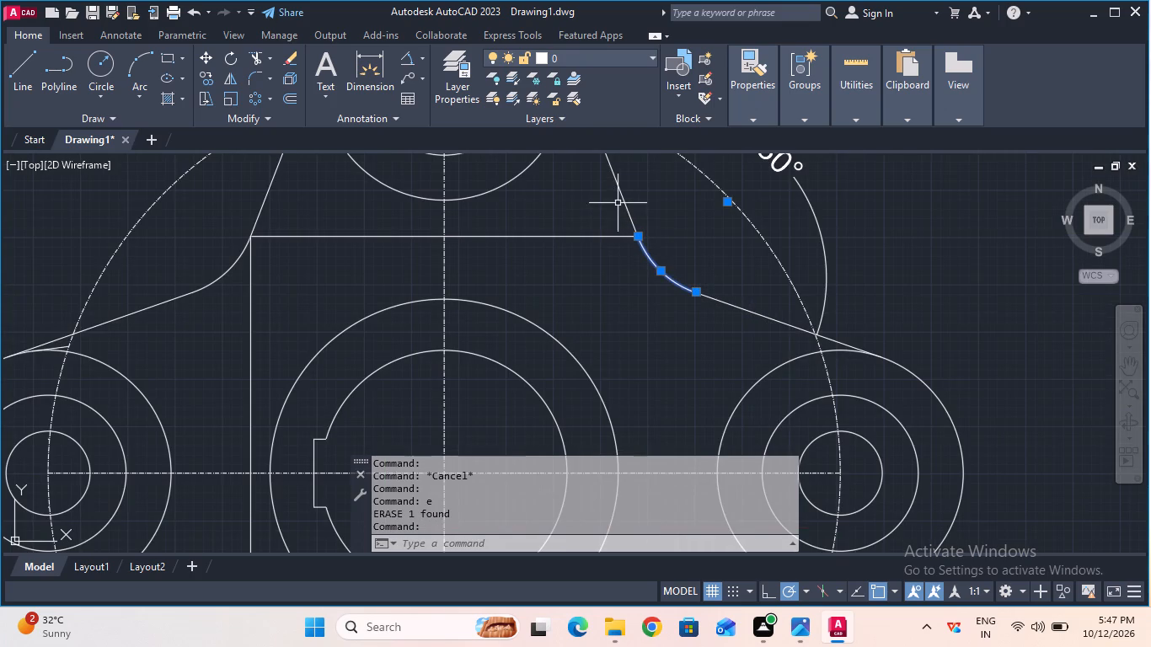
{"action": "left_click", "coordinate": [619, 195]}
{"action": "left_click", "coordinate": [667, 278]}
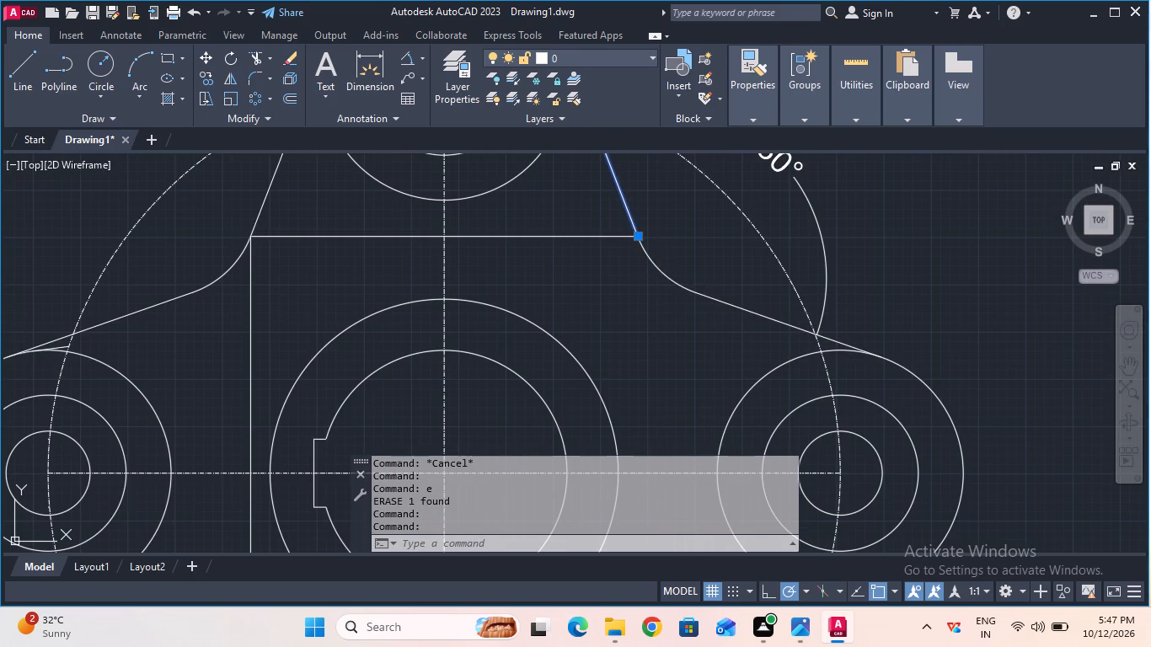
{"action": "left_click", "coordinate": [725, 302]}
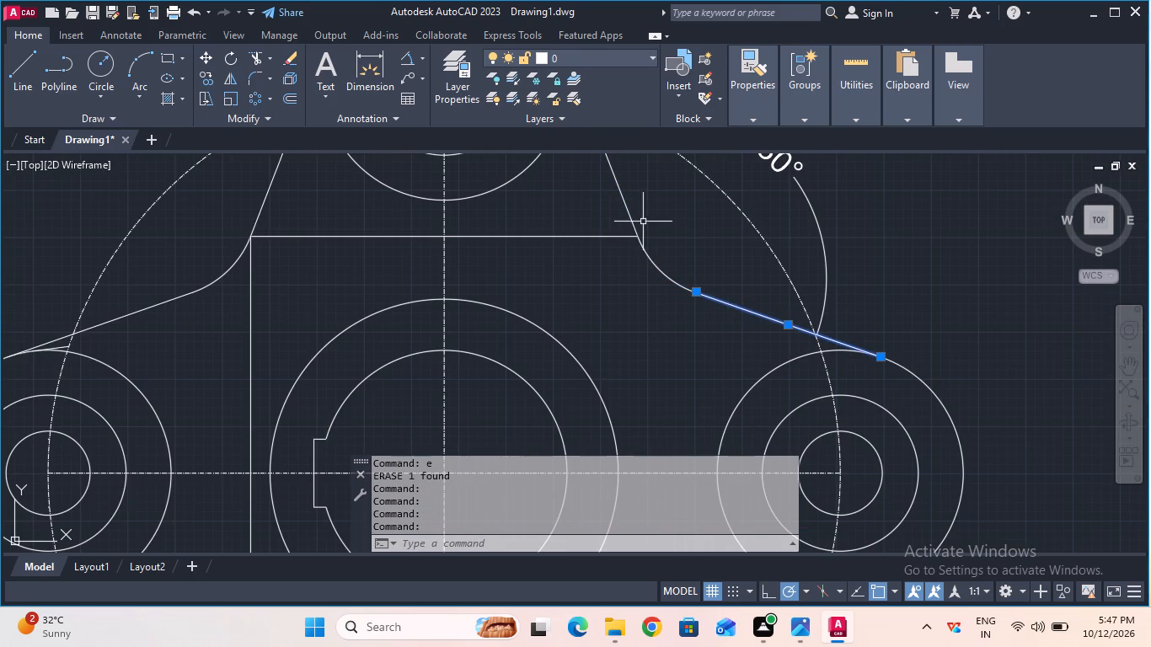
{"action": "left_click", "coordinate": [627, 207], "text": "shift"}
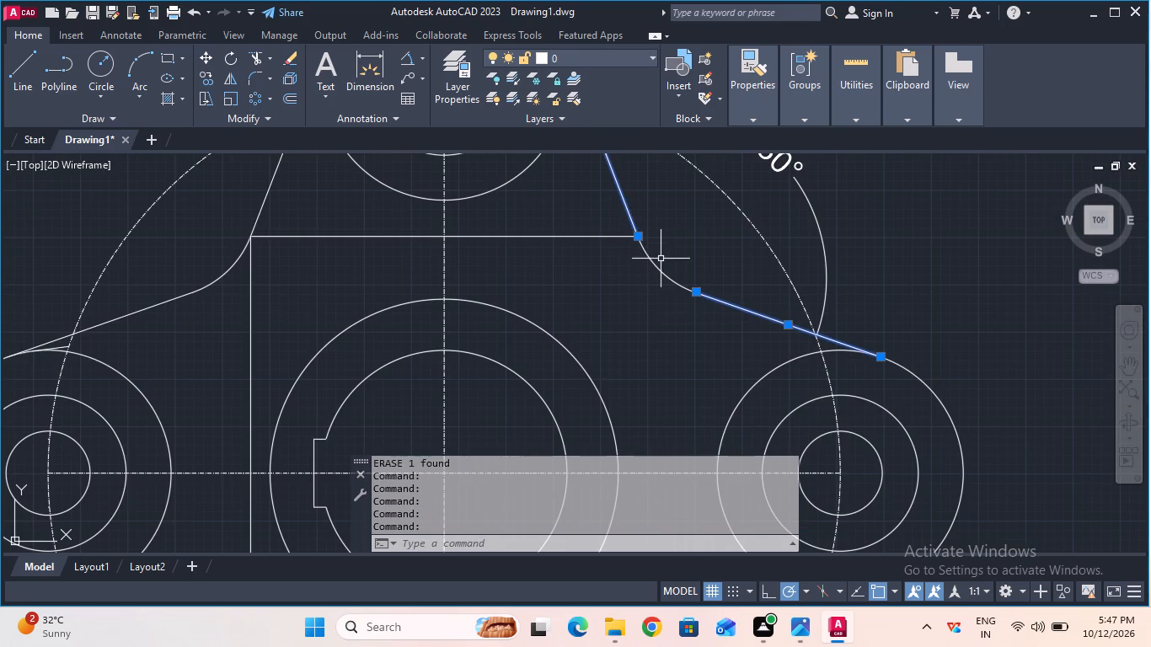
{"action": "left_click", "coordinate": [662, 273], "text": "shift"}
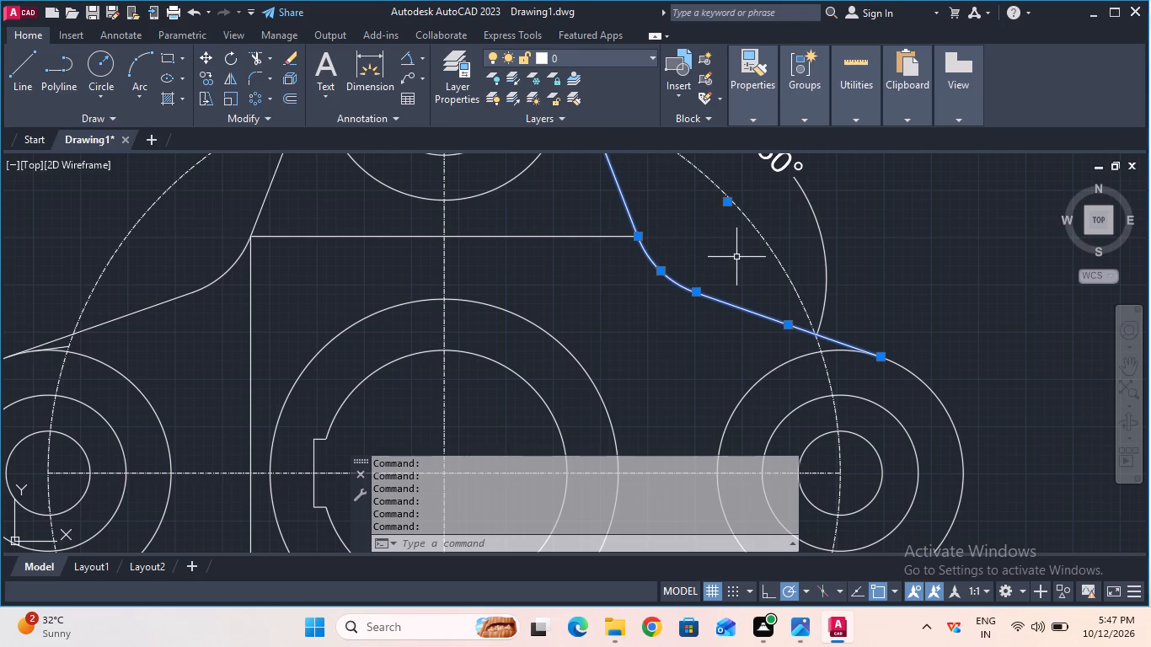
{"action": "key", "text": "j"}
{"action": "key", "text": "Return"}
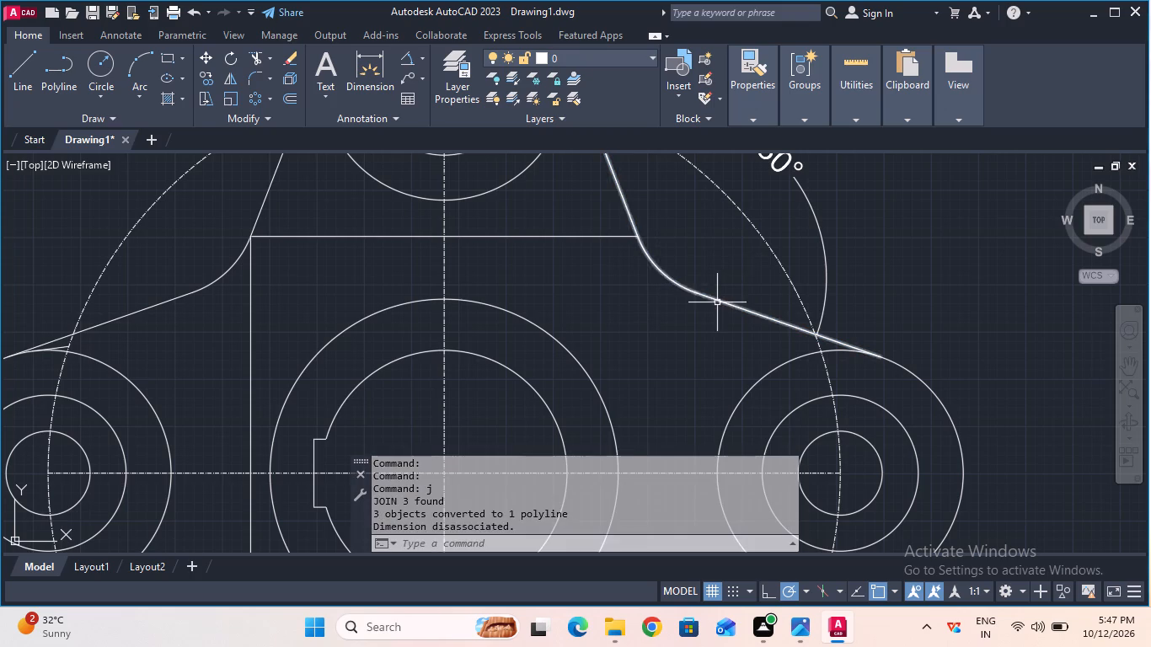
Mirror the joined upper-right profile about the hub's horizontal centreline, keeping the source object.
{"action": "left_click", "coordinate": [716, 302]}
{"action": "scroll", "coordinate": [712, 301], "scroll_direction": "down", "scroll_amount": 2}
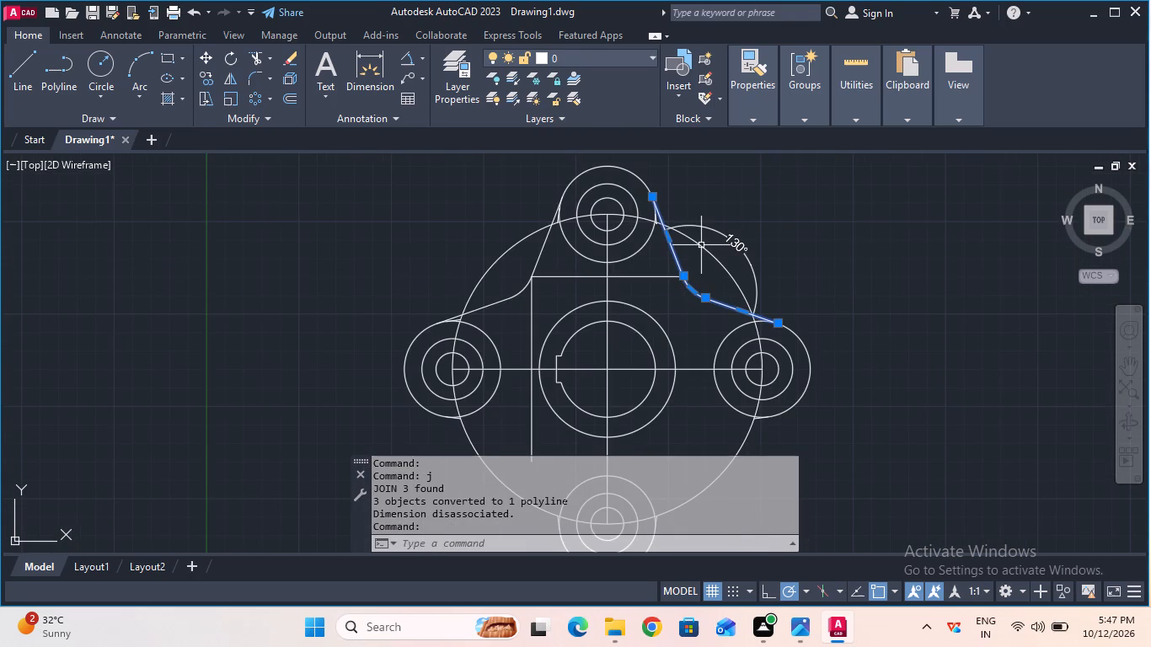
{"action": "type", "text": "mi"}
{"action": "key", "text": "Return"}
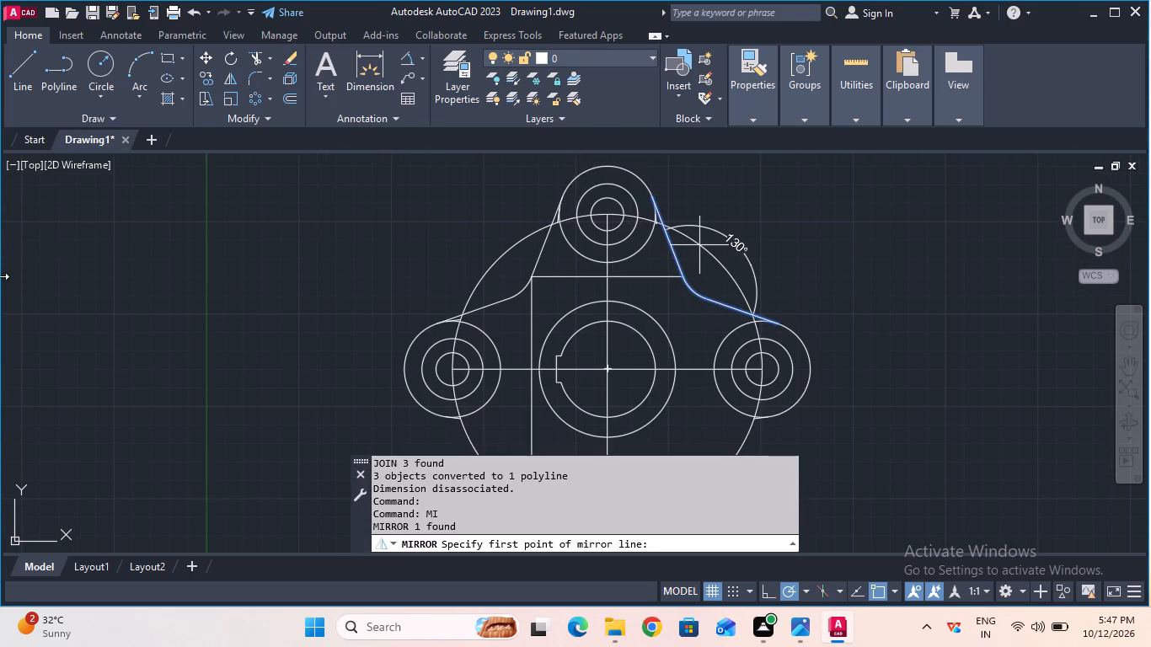
{"action": "left_click", "coordinate": [610, 369]}
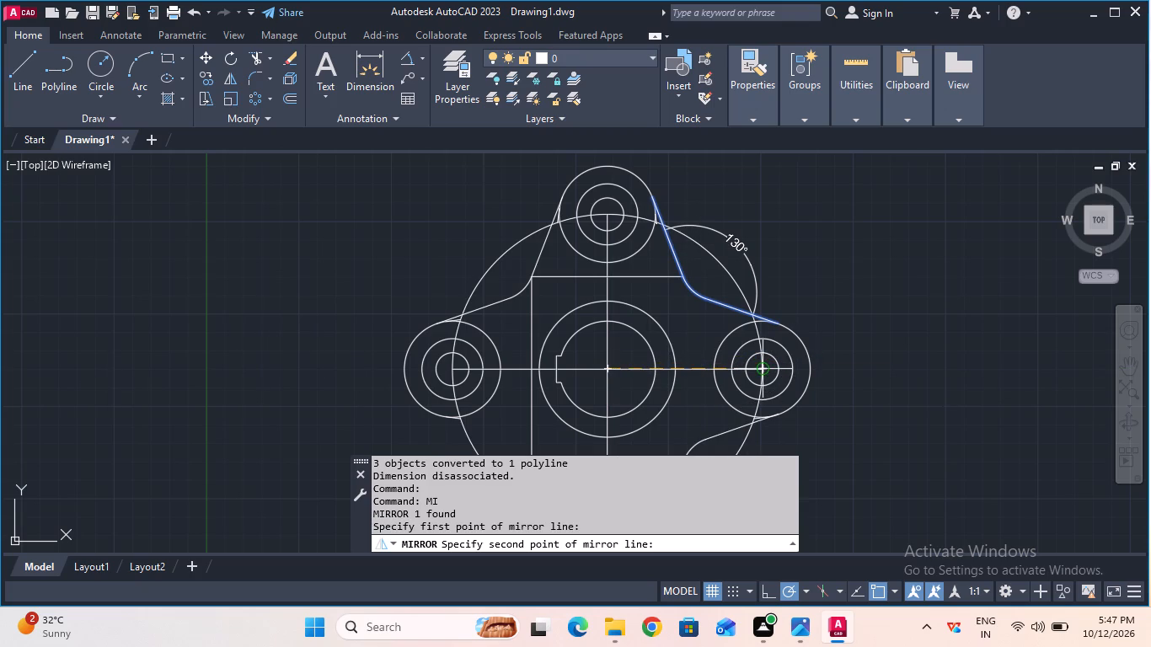
{"action": "left_click", "coordinate": [760, 366]}
{"action": "scroll", "coordinate": [791, 329], "scroll_direction": "down", "scroll_amount": 2}
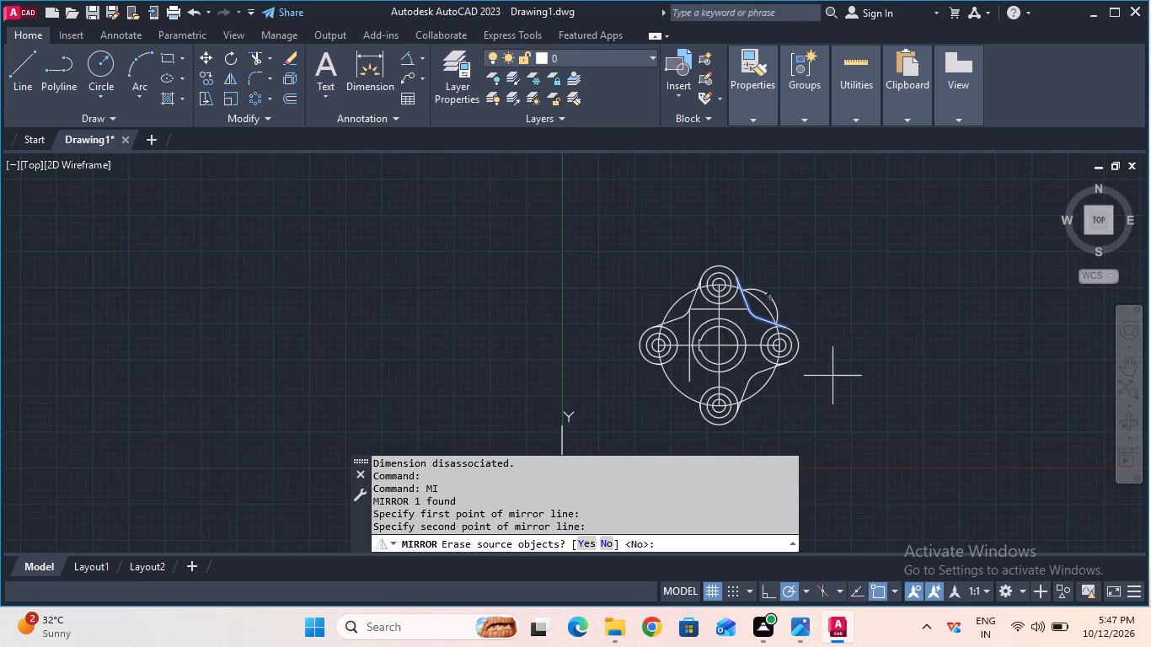
{"action": "scroll", "coordinate": [849, 369], "scroll_direction": "up", "scroll_amount": 1}
{"action": "key", "text": "Return"}
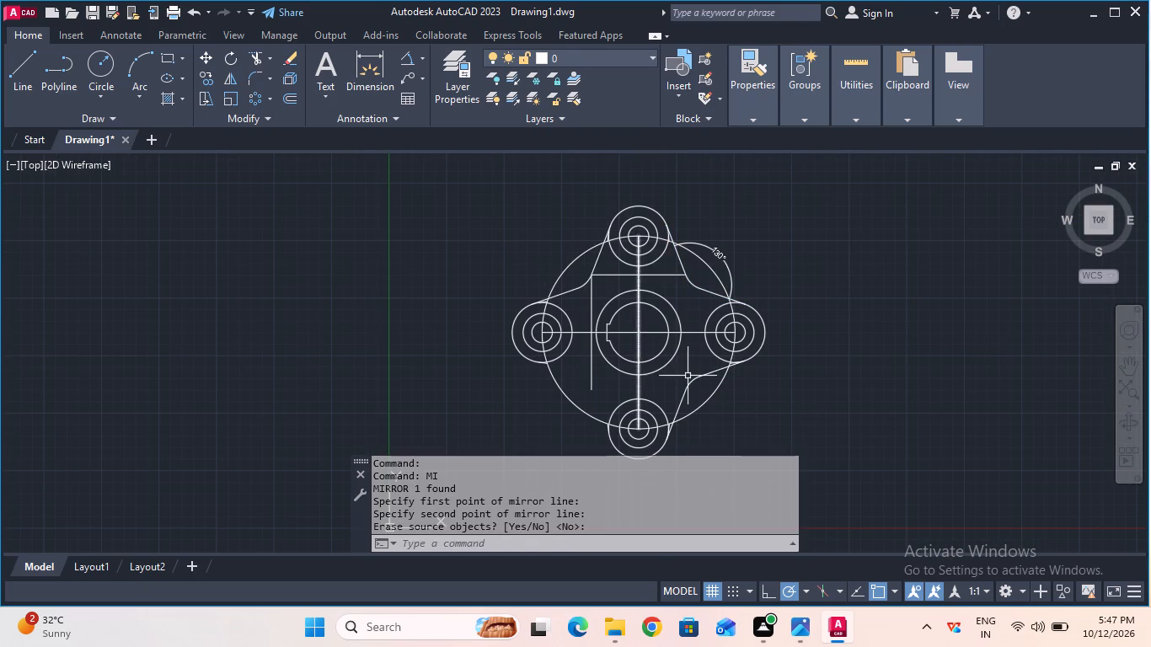
Mirror the lower-right profile about the hub's vertical centreline, keeping the source object.
{"action": "left_click", "coordinate": [699, 372]}
{"action": "left_click", "coordinate": [701, 382]}
{"action": "left_click", "coordinate": [683, 381]}
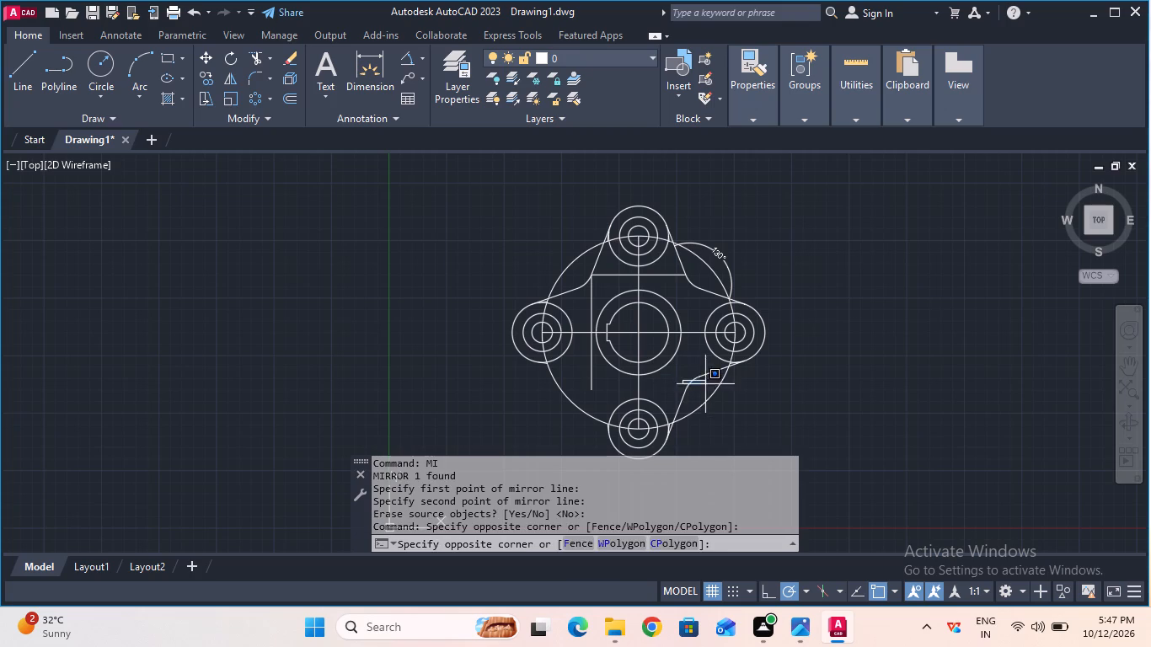
{"action": "left_click", "coordinate": [704, 383]}
{"action": "left_click", "coordinate": [694, 380]}
{"action": "type", "text": "mi"}
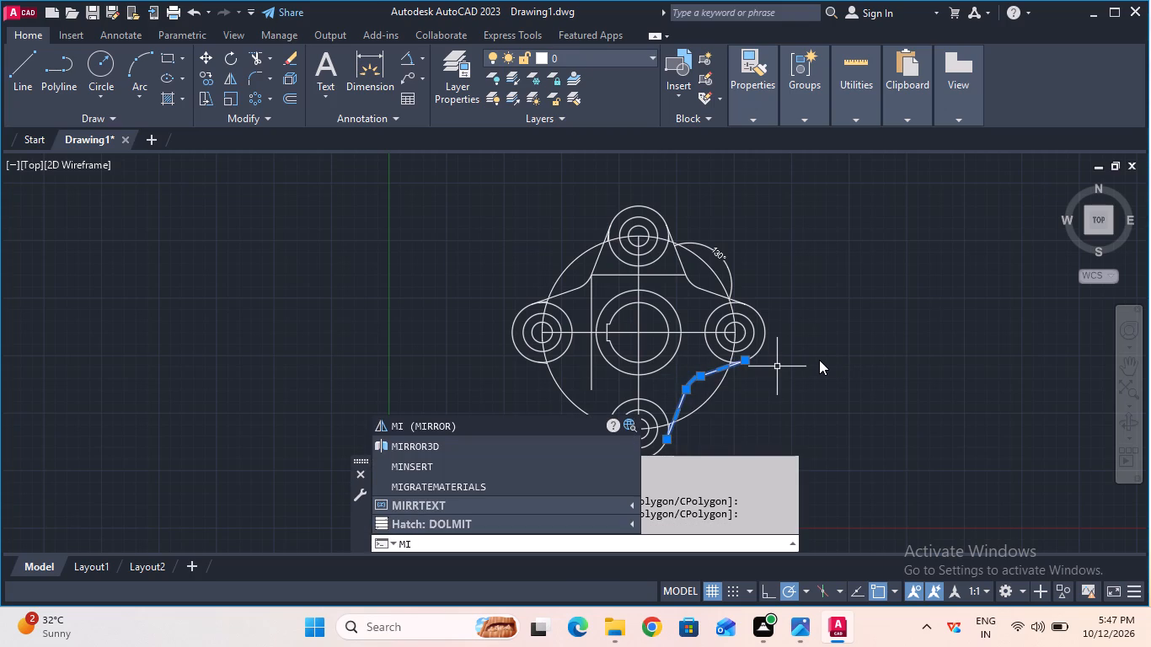
{"action": "key", "text": "Return"}
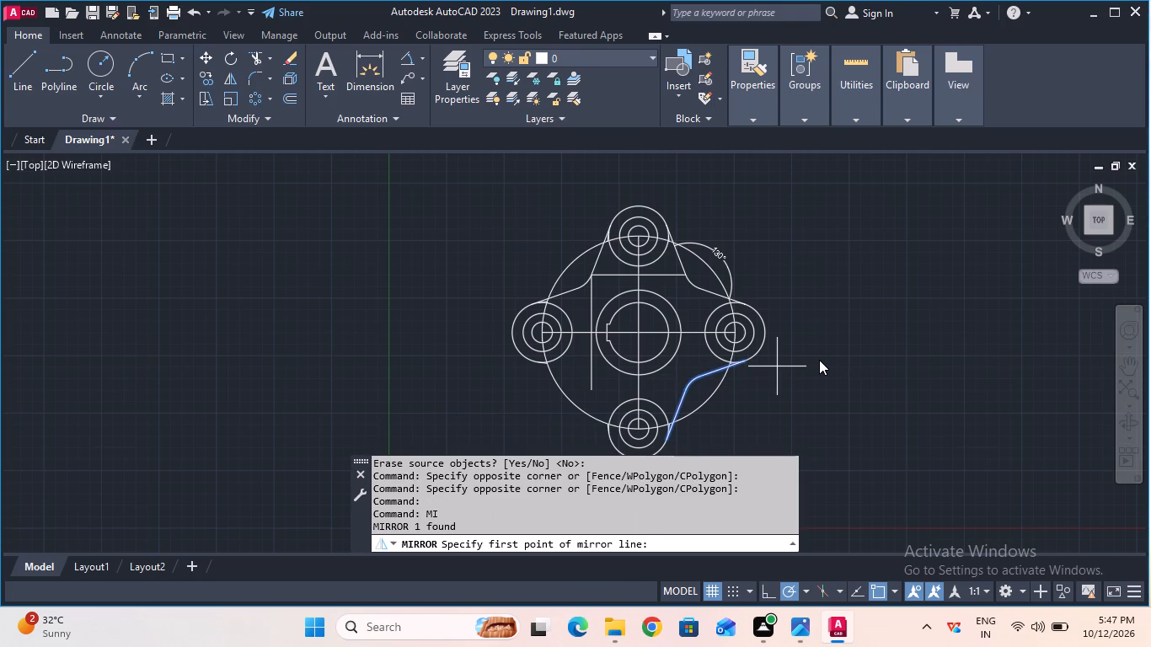
{"action": "left_click", "coordinate": [637, 332]}
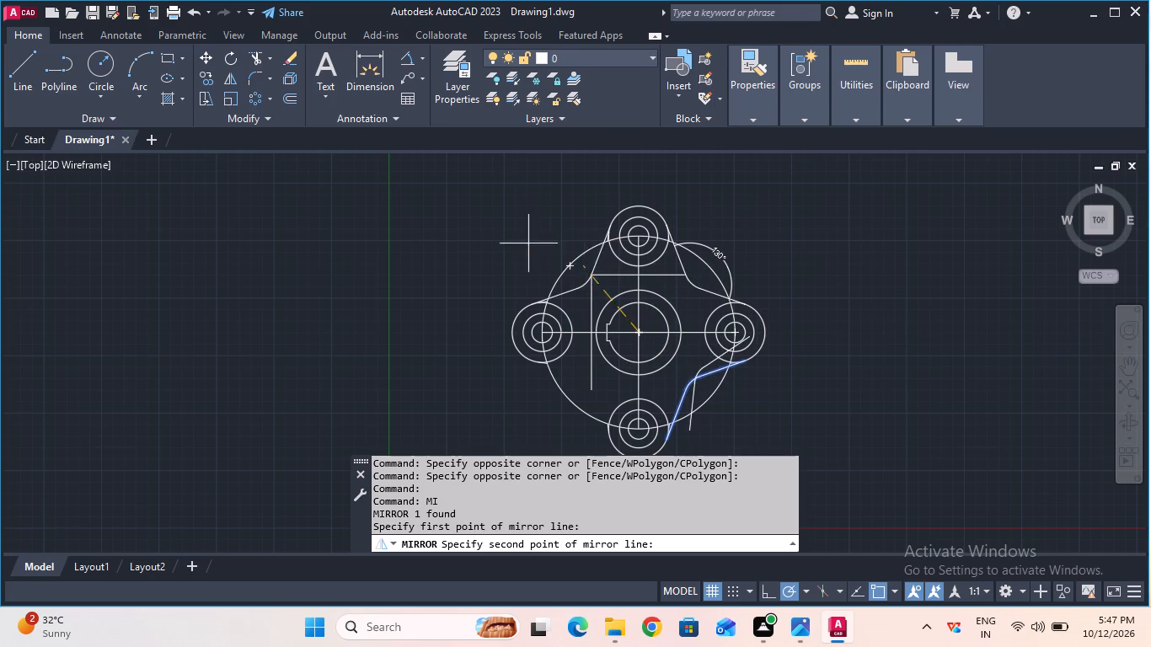
{"action": "left_click", "coordinate": [634, 232]}
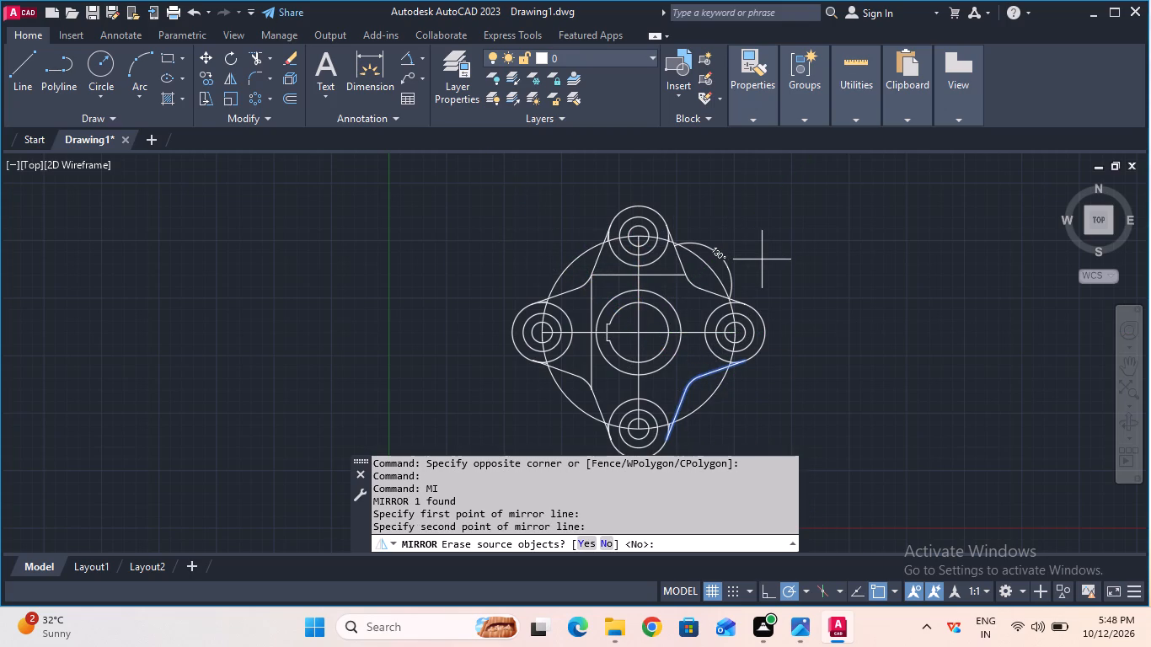
{"action": "key", "text": "Return"}
{"action": "key", "text": "Escape"}
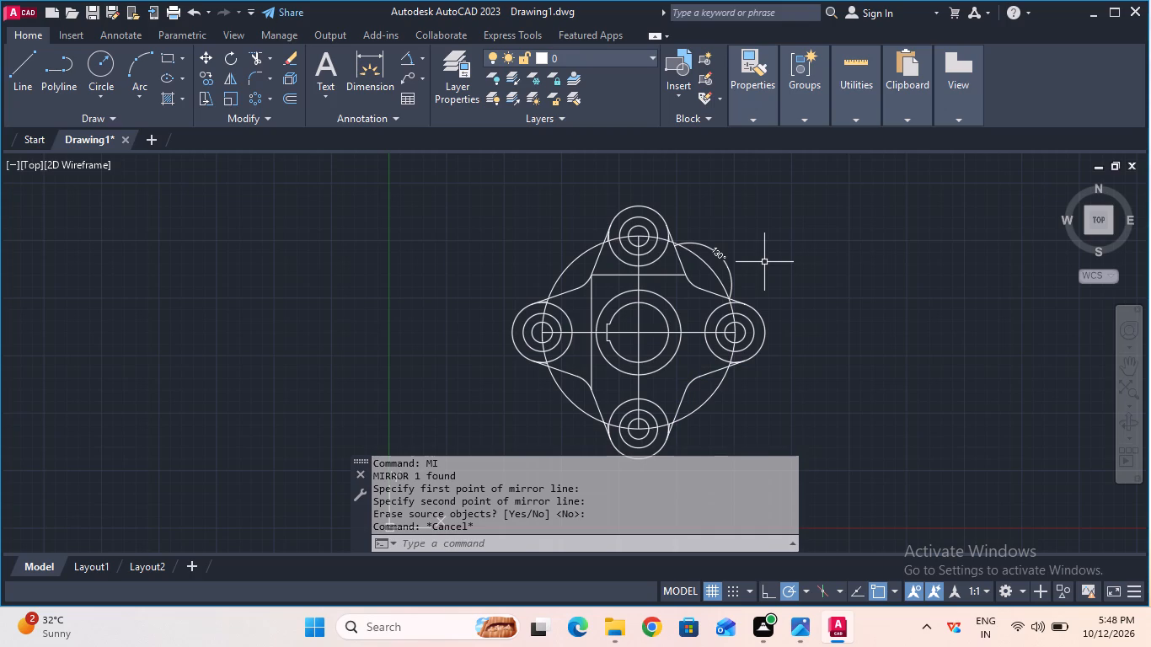
Trim away the vertical construction line beside the hub and the horizontal construction line above it.
{"action": "scroll", "coordinate": [734, 285], "scroll_direction": "up", "scroll_amount": 2}
{"action": "scroll", "coordinate": [721, 290], "scroll_direction": "down", "scroll_amount": 1}
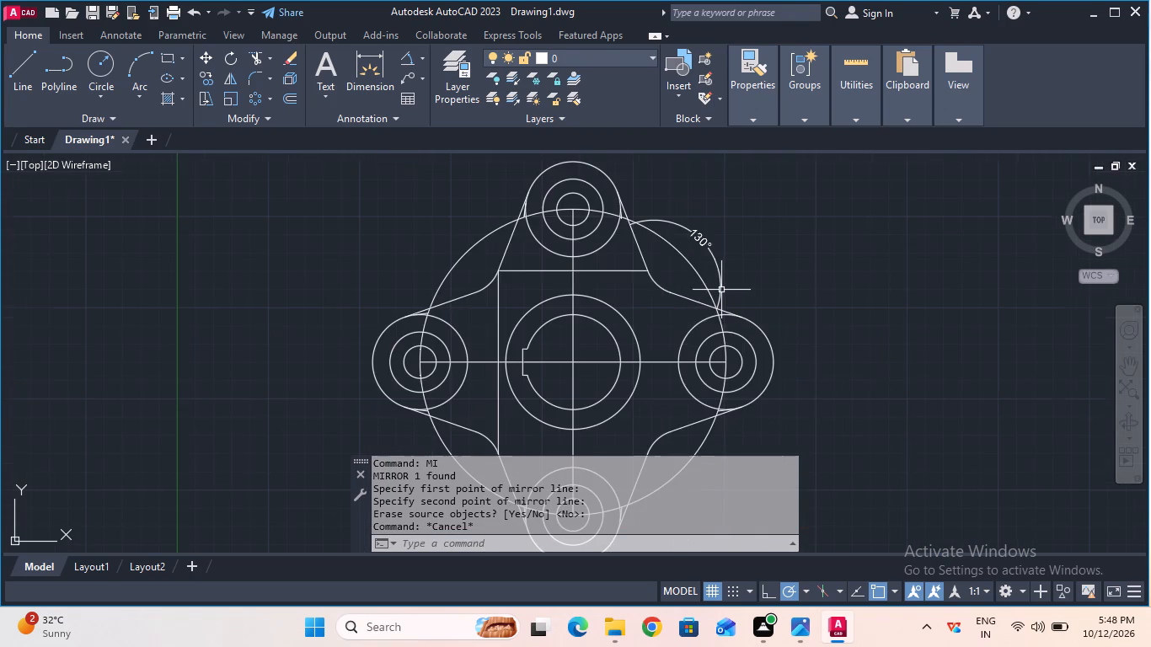
{"action": "scroll", "coordinate": [767, 296], "scroll_direction": "down", "scroll_amount": 1}
{"action": "middle_click_drag", "start_coordinate": [768, 296], "coordinate": [781, 241]}
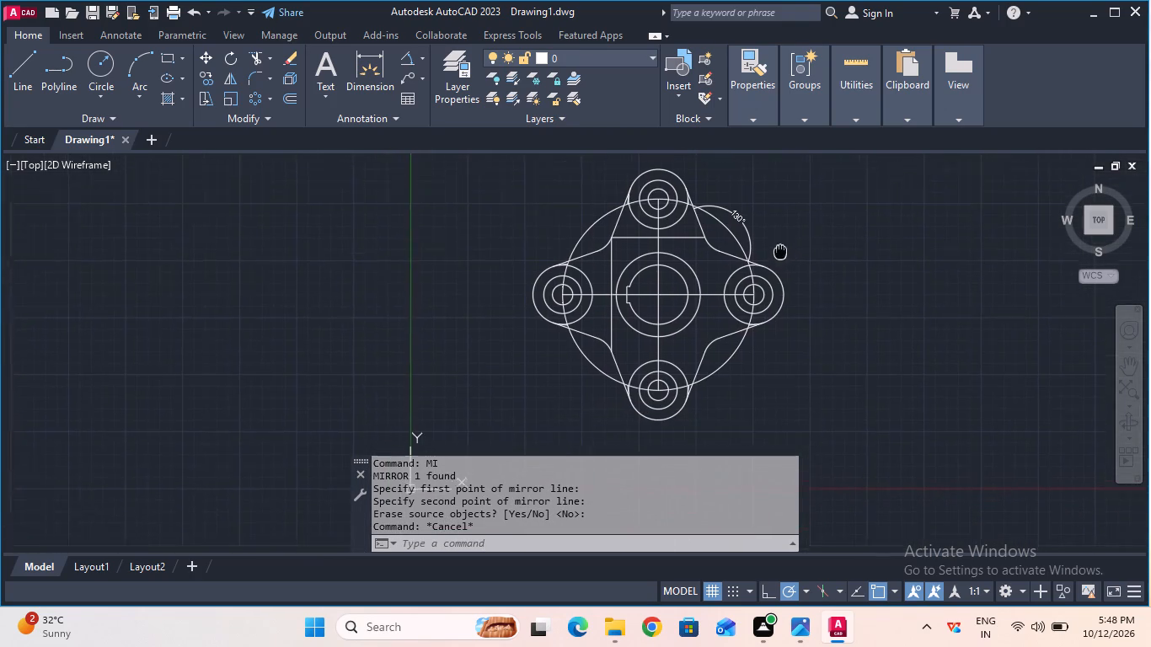
{"action": "middle_click_drag", "start_coordinate": [781, 241], "coordinate": [782, 236]}
{"action": "left_click", "coordinate": [259, 62]}
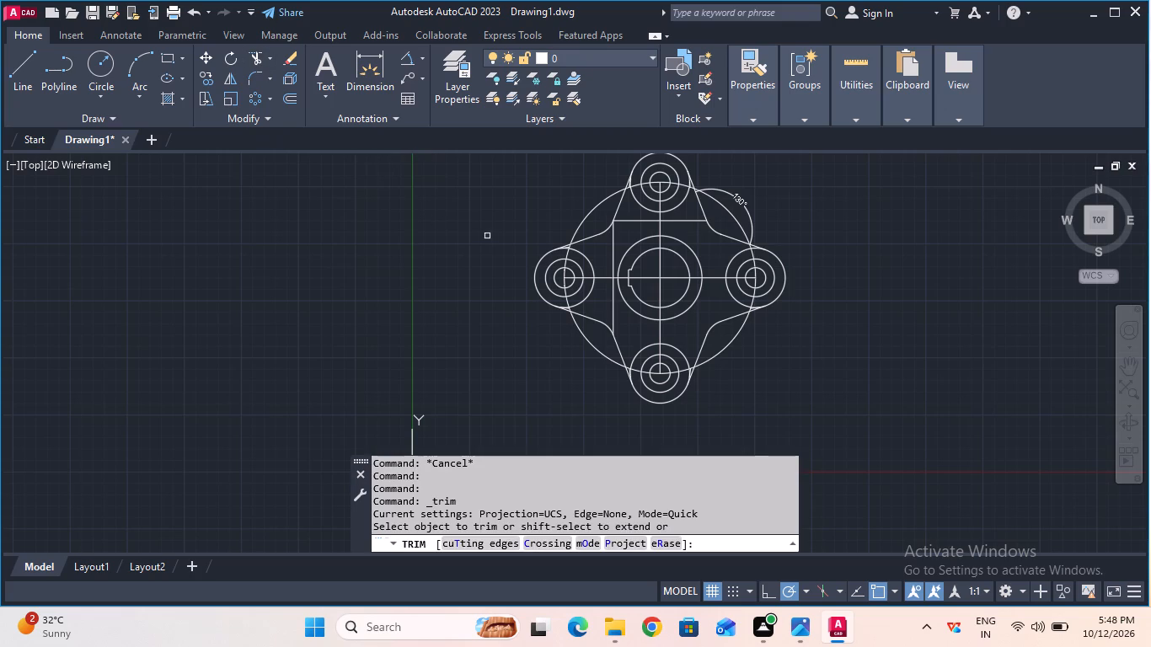
{"action": "left_click", "coordinate": [613, 244]}
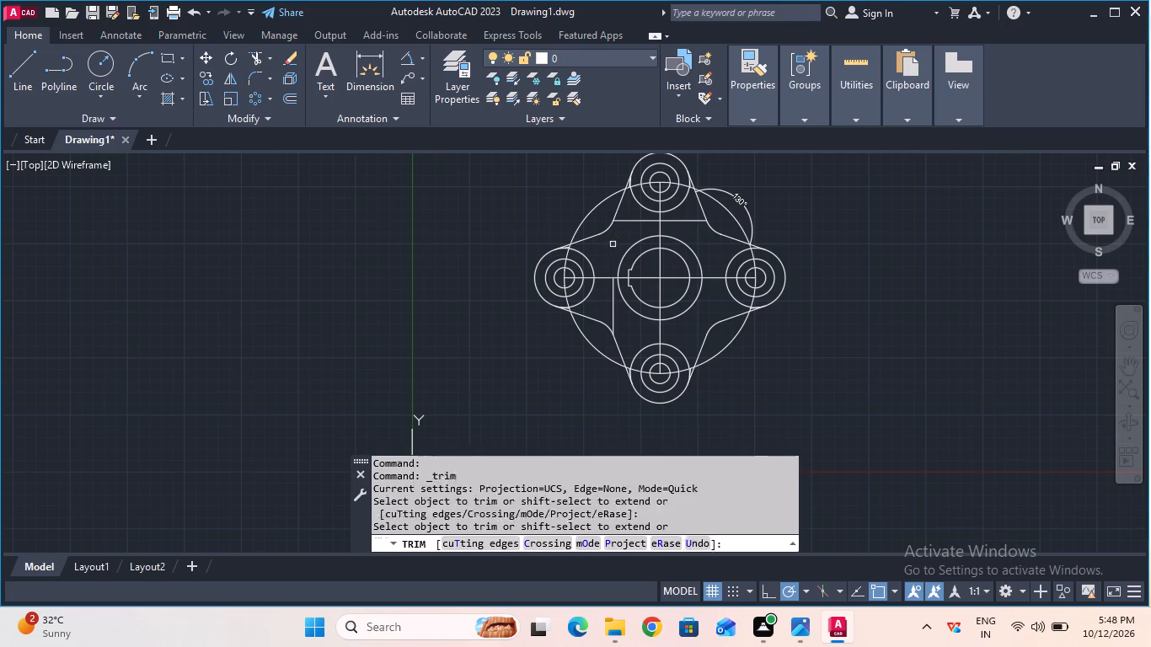
{"action": "left_click", "coordinate": [614, 315]}
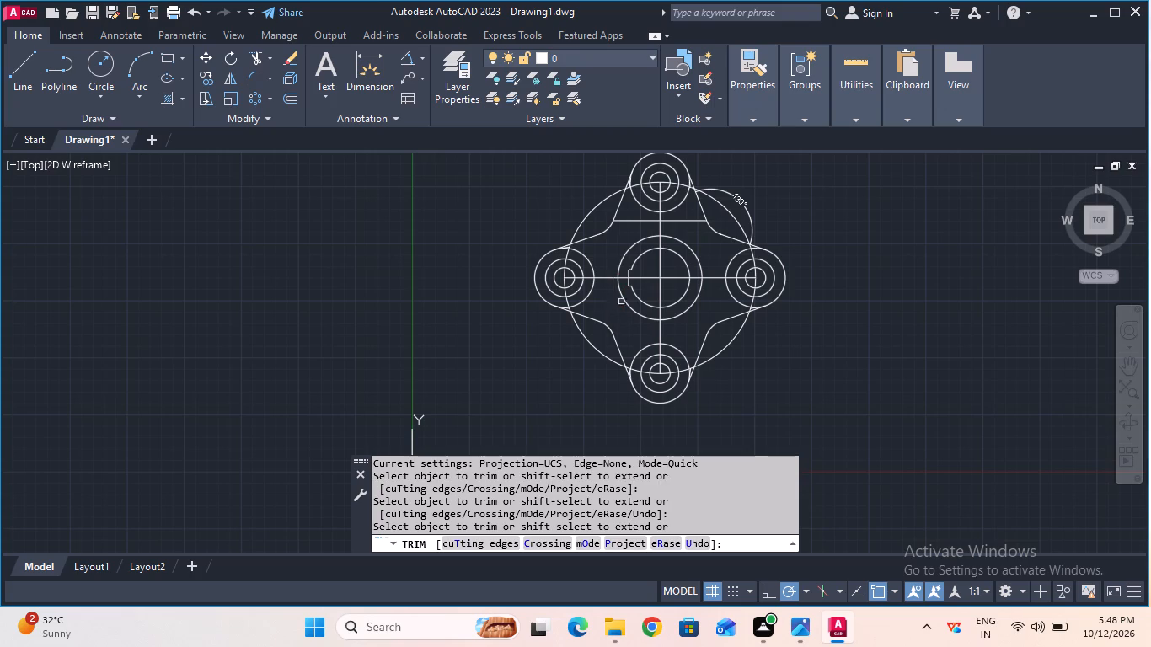
{"action": "left_click", "coordinate": [640, 221]}
{"action": "left_click", "coordinate": [680, 223]}
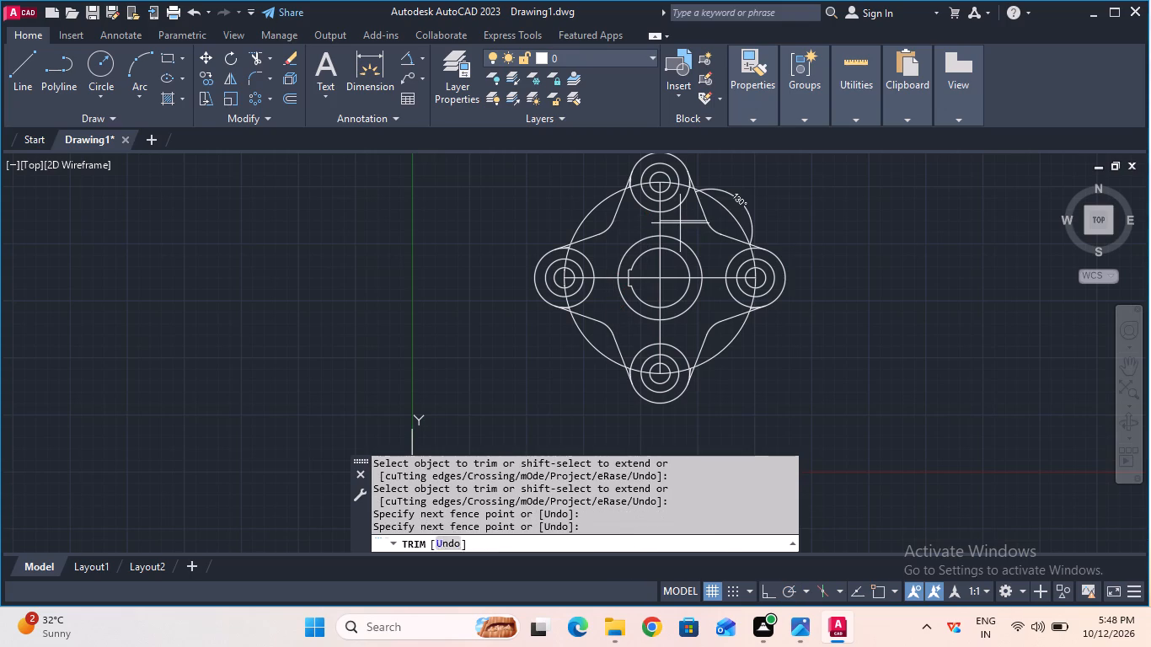
{"action": "left_click", "coordinate": [682, 218]}
Trim the short leftover line stubs on both sides of the top ear's outer circle, near the bolt circle.
{"action": "scroll", "coordinate": [682, 218], "scroll_direction": "up", "scroll_amount": 2}
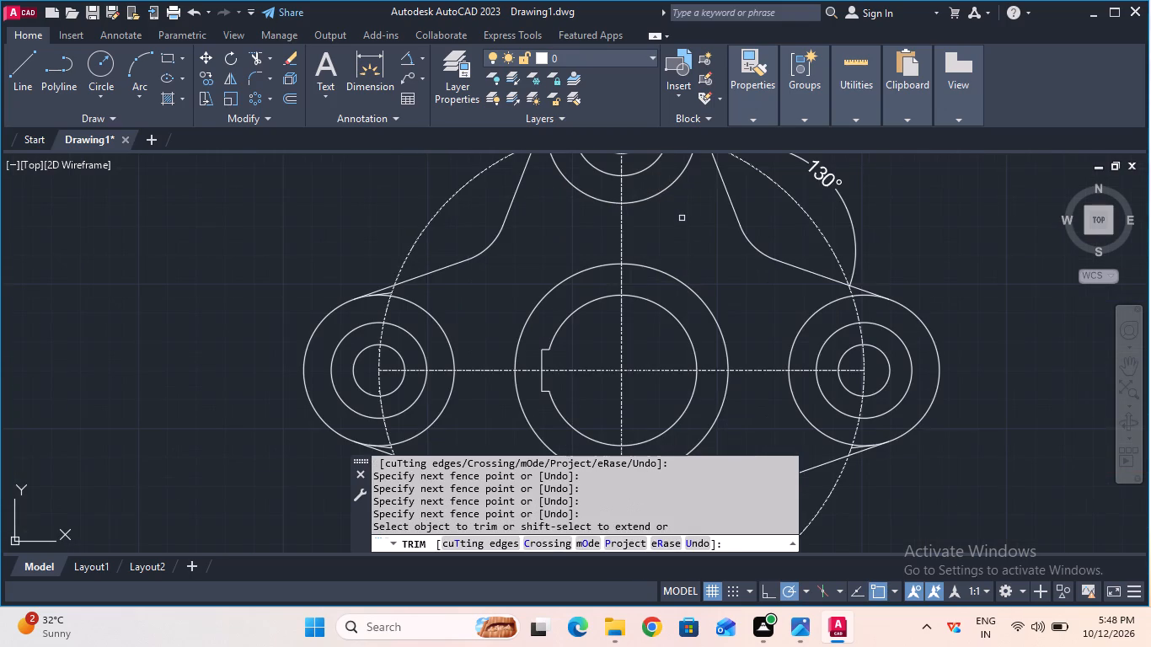
{"action": "middle_click_drag", "start_coordinate": [682, 218], "coordinate": [707, 350]}
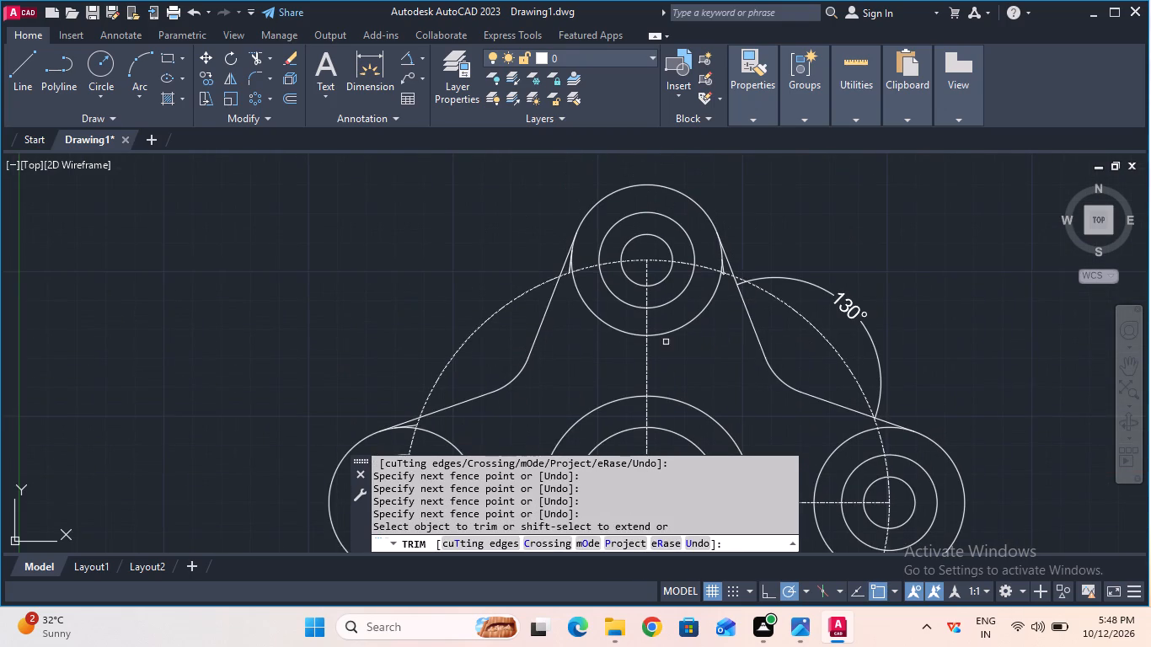
{"action": "scroll", "coordinate": [596, 289], "scroll_direction": "up", "scroll_amount": 2}
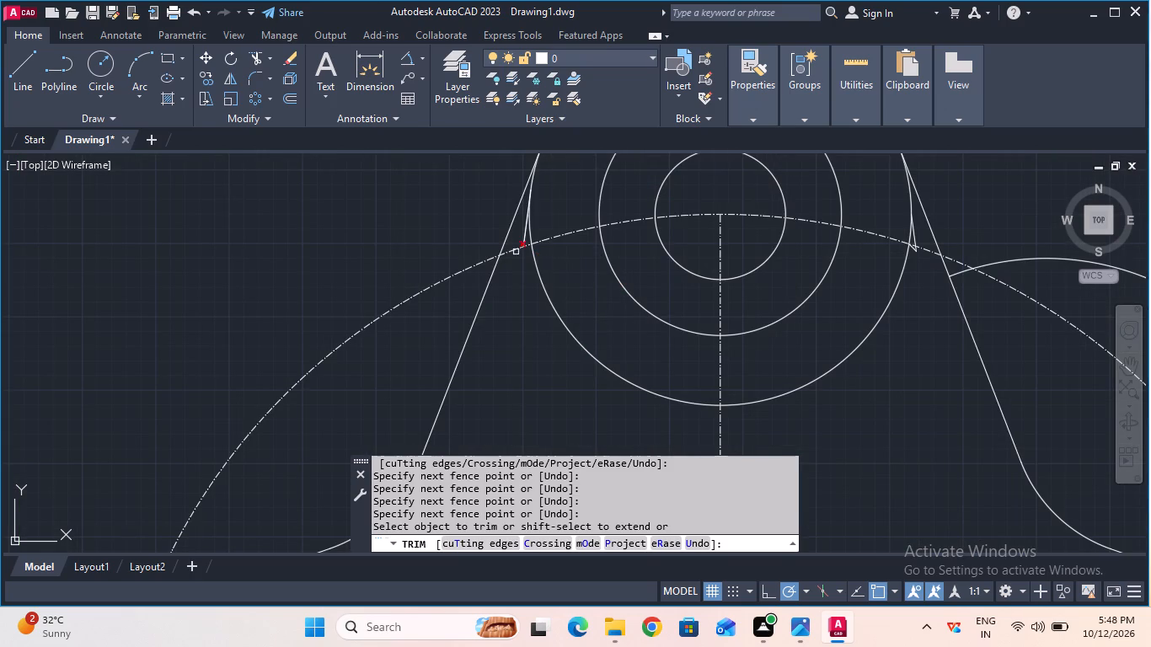
{"action": "left_click", "coordinate": [525, 237]}
{"action": "left_click", "coordinate": [525, 237]}
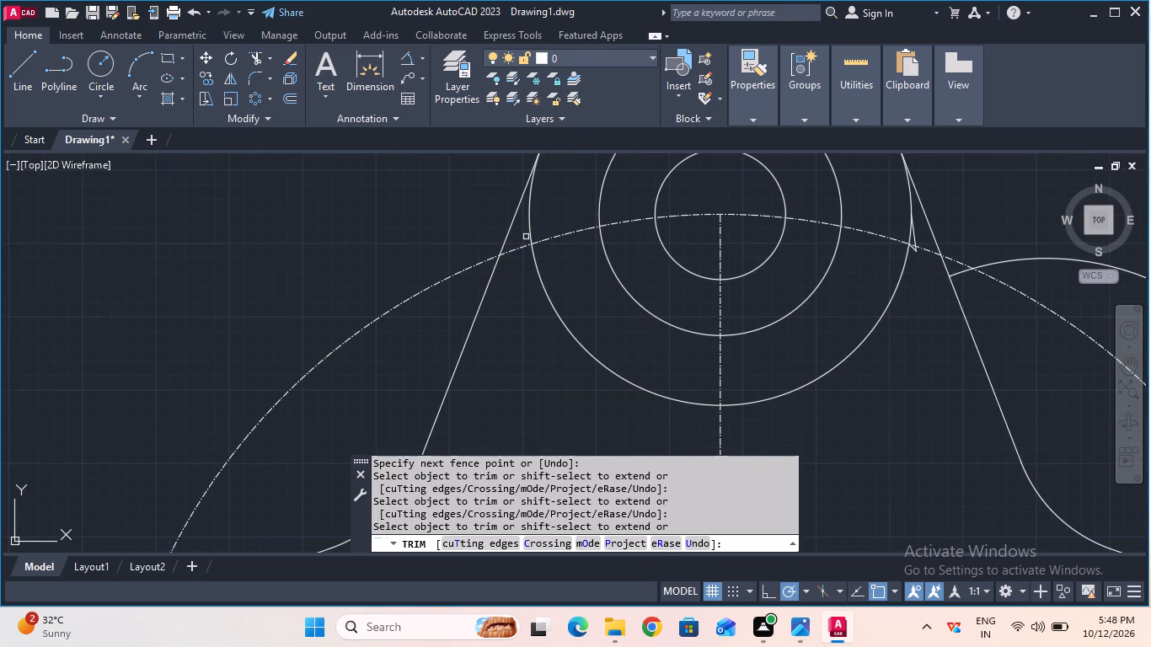
{"action": "scroll", "coordinate": [526, 237], "scroll_direction": "down", "scroll_amount": 1}
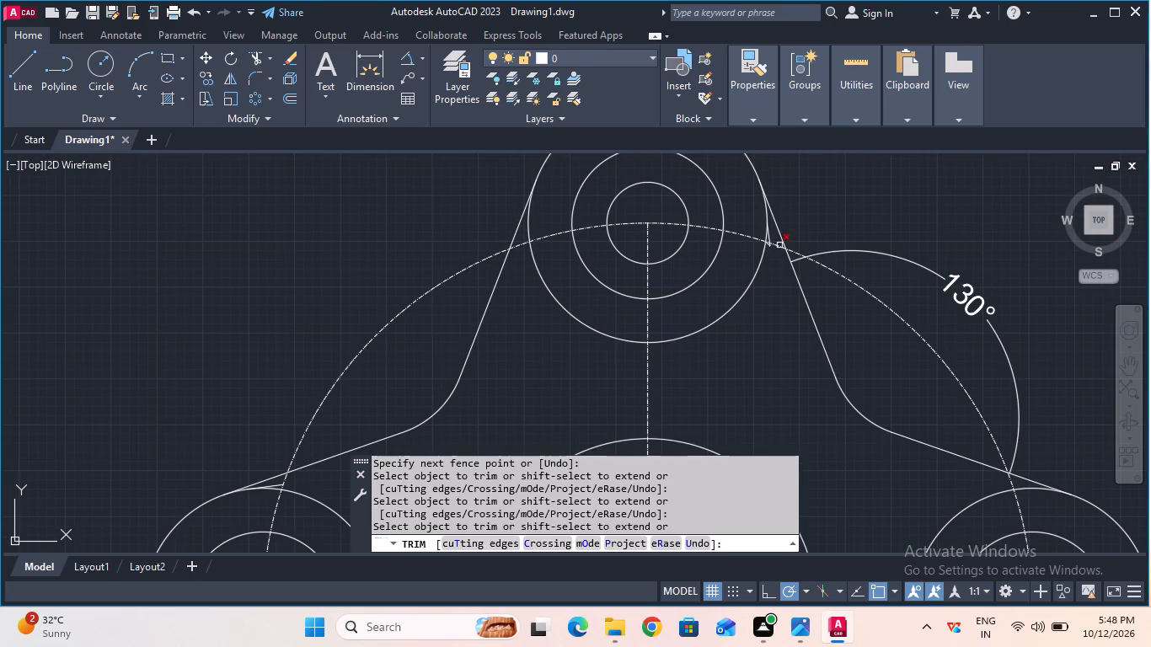
{"action": "left_click", "coordinate": [772, 239]}
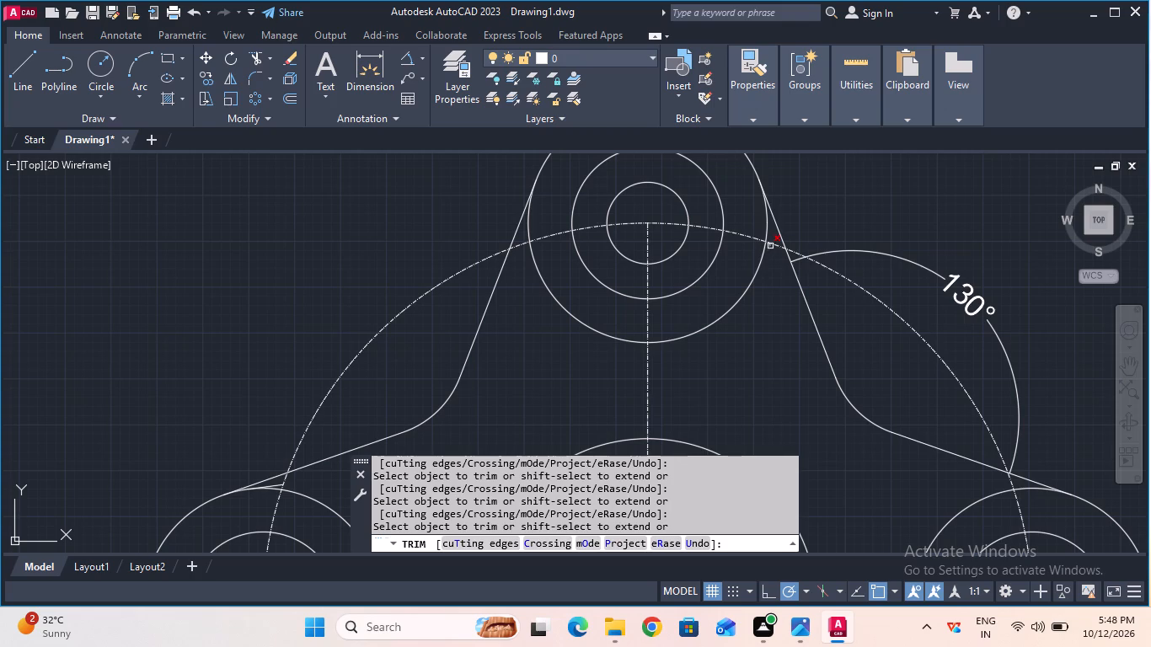
{"action": "left_click", "coordinate": [770, 246]}
{"action": "scroll", "coordinate": [774, 249], "scroll_direction": "up", "scroll_amount": 1}
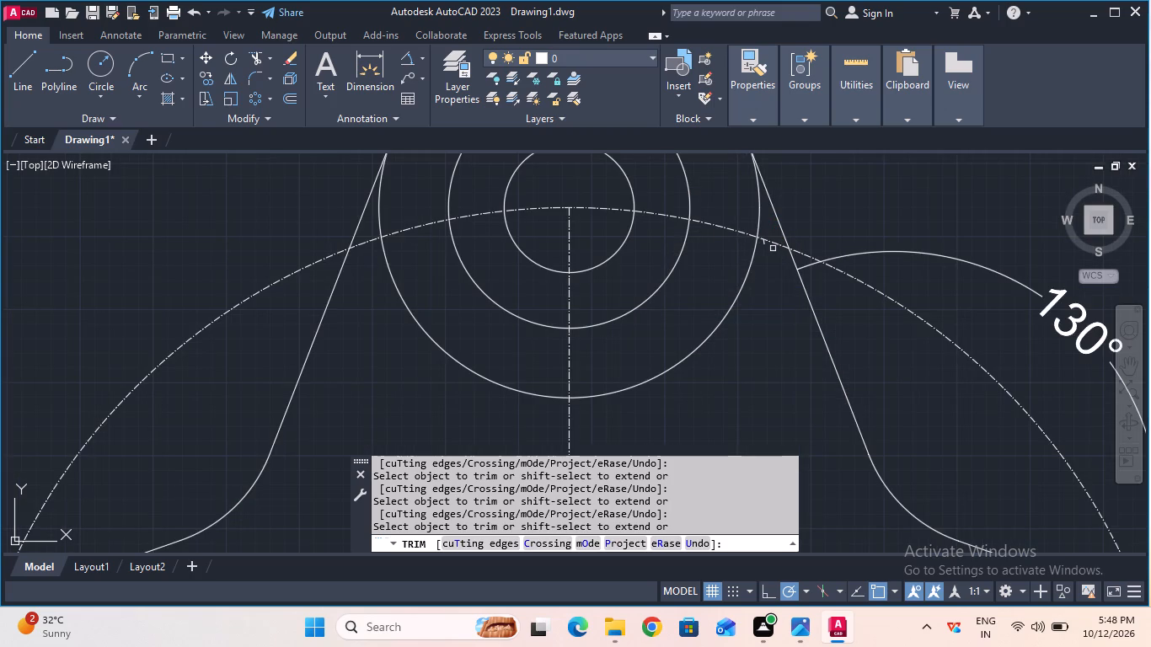
{"action": "left_click", "coordinate": [767, 243]}
{"action": "scroll", "coordinate": [767, 243], "scroll_direction": "down", "scroll_amount": 2}
{"action": "middle_click_drag", "start_coordinate": [975, 335], "coordinate": [962, 244]}
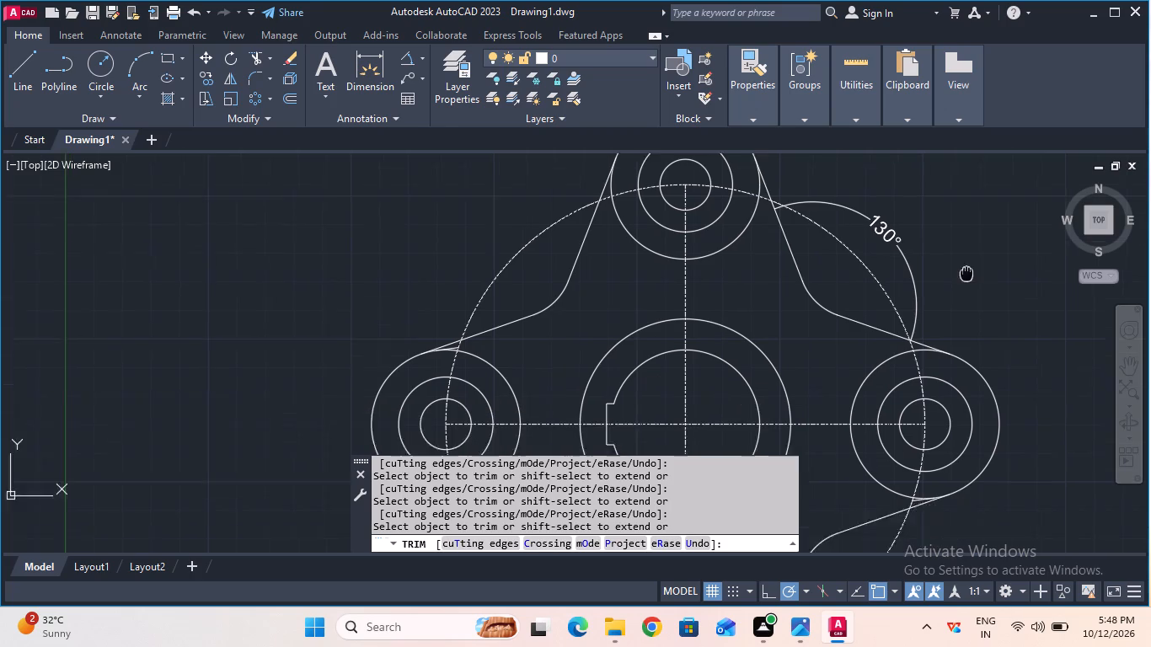
{"action": "middle_click_drag", "start_coordinate": [962, 244], "coordinate": [956, 146]}
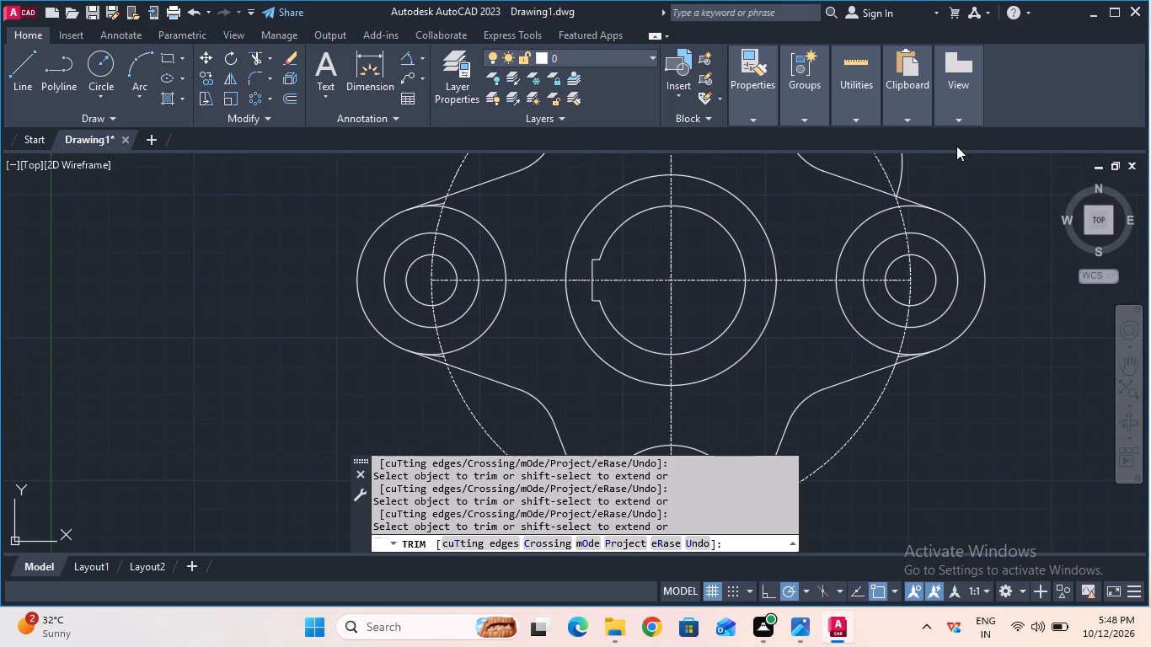
{"action": "key", "text": "Escape"}
{"action": "scroll", "coordinate": [956, 146], "scroll_direction": "down", "scroll_amount": 3}
{"action": "scroll", "coordinate": [934, 317], "scroll_direction": "down", "scroll_amount": 4}
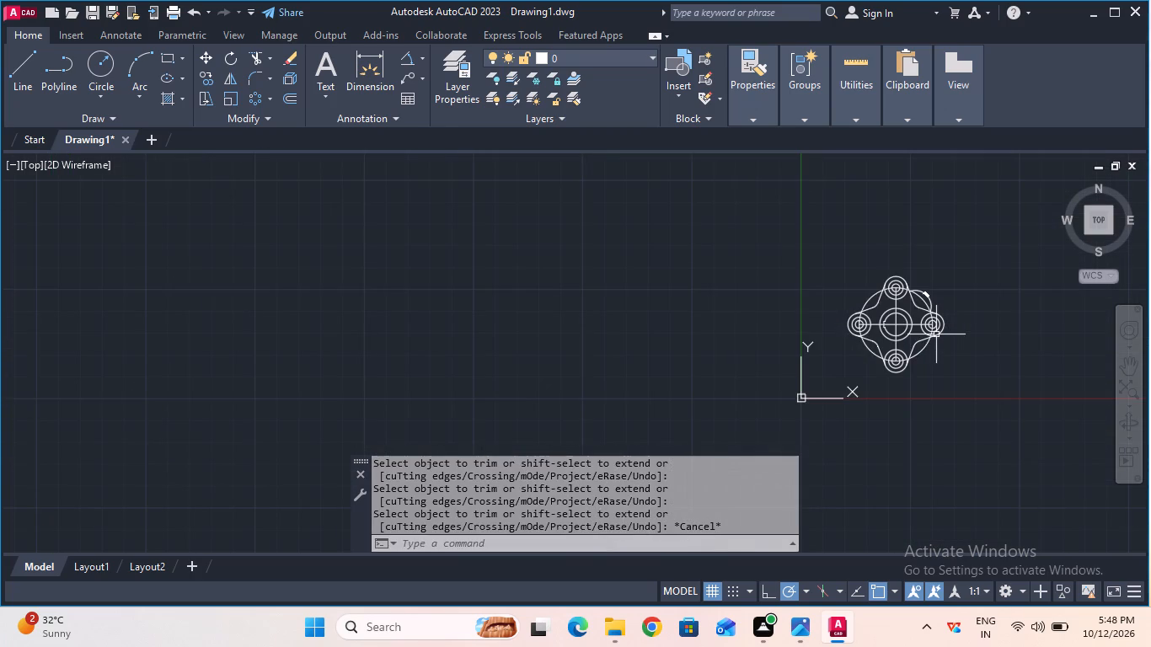
Join all the objects of the four-ear flange drawing, selecting the whole part at once.
{"action": "scroll", "coordinate": [936, 334], "scroll_direction": "up", "scroll_amount": 2}
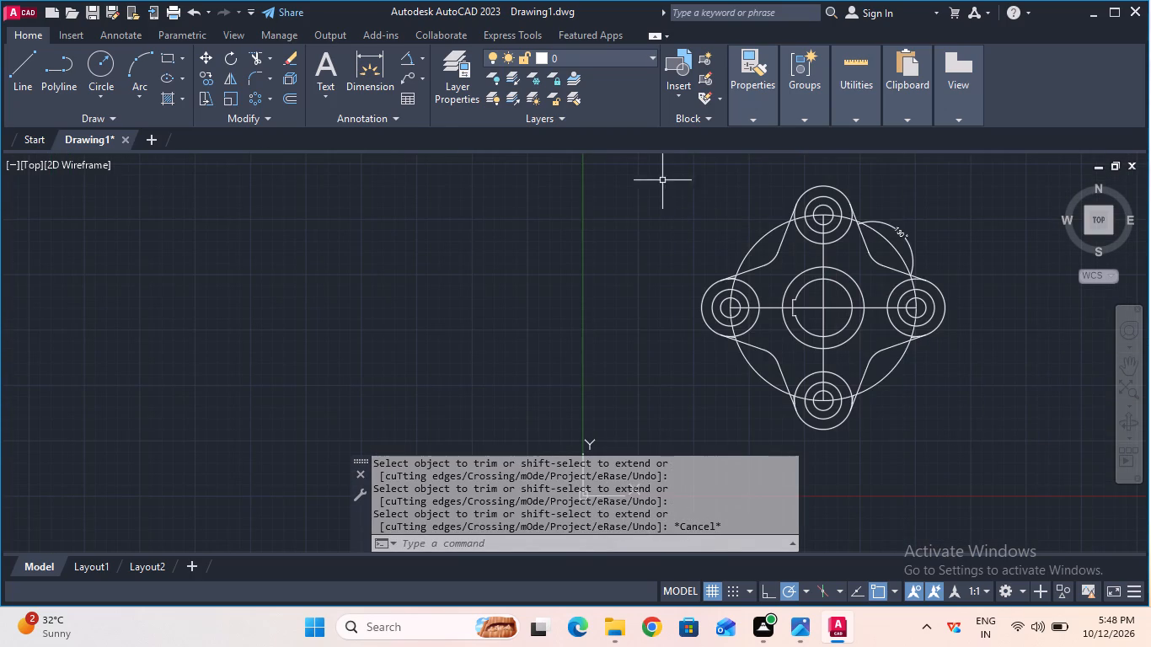
{"action": "left_click", "coordinate": [658, 169]}
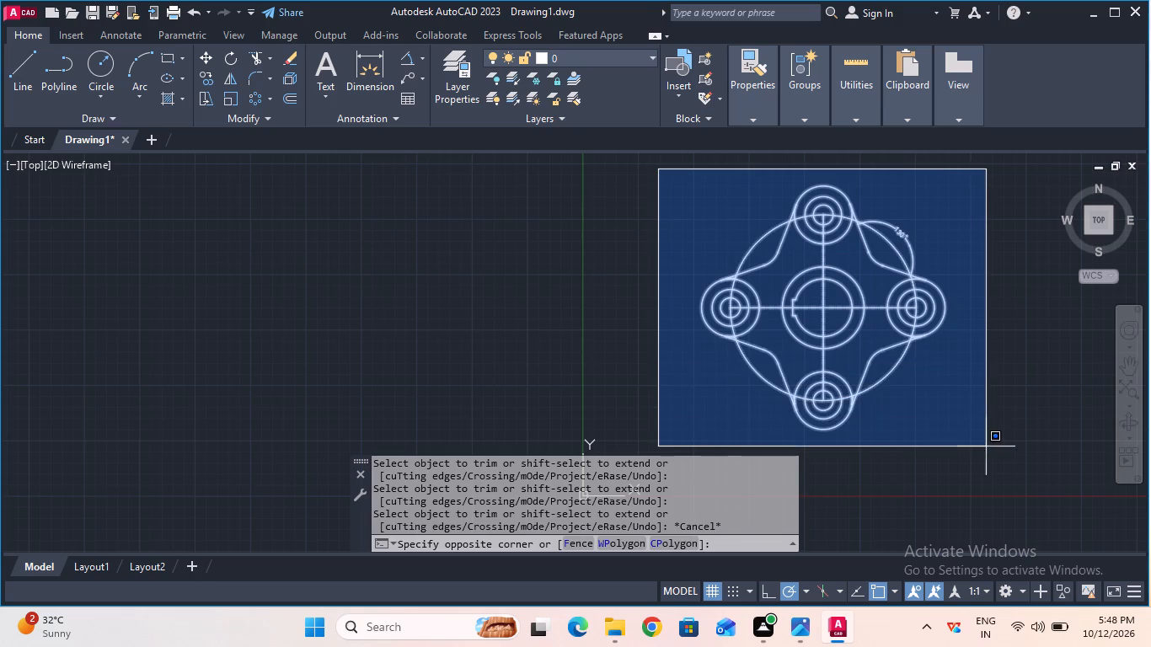
{"action": "left_click", "coordinate": [986, 446]}
{"action": "type", "text": "joi"}
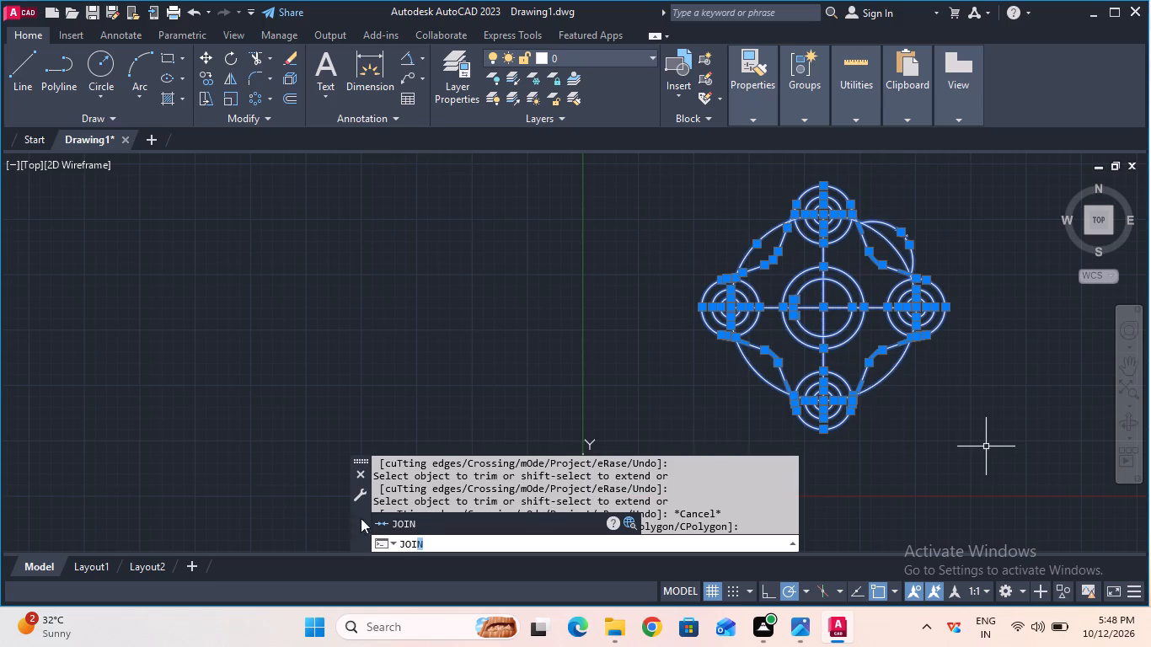
{"action": "left_click", "coordinate": [422, 519]}
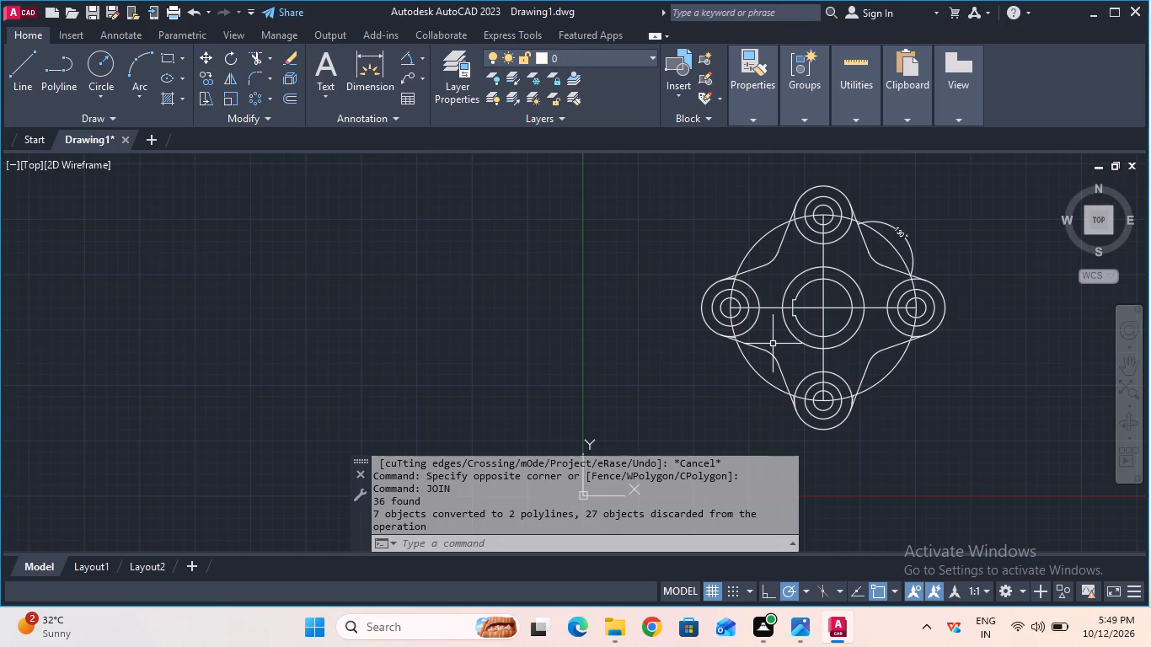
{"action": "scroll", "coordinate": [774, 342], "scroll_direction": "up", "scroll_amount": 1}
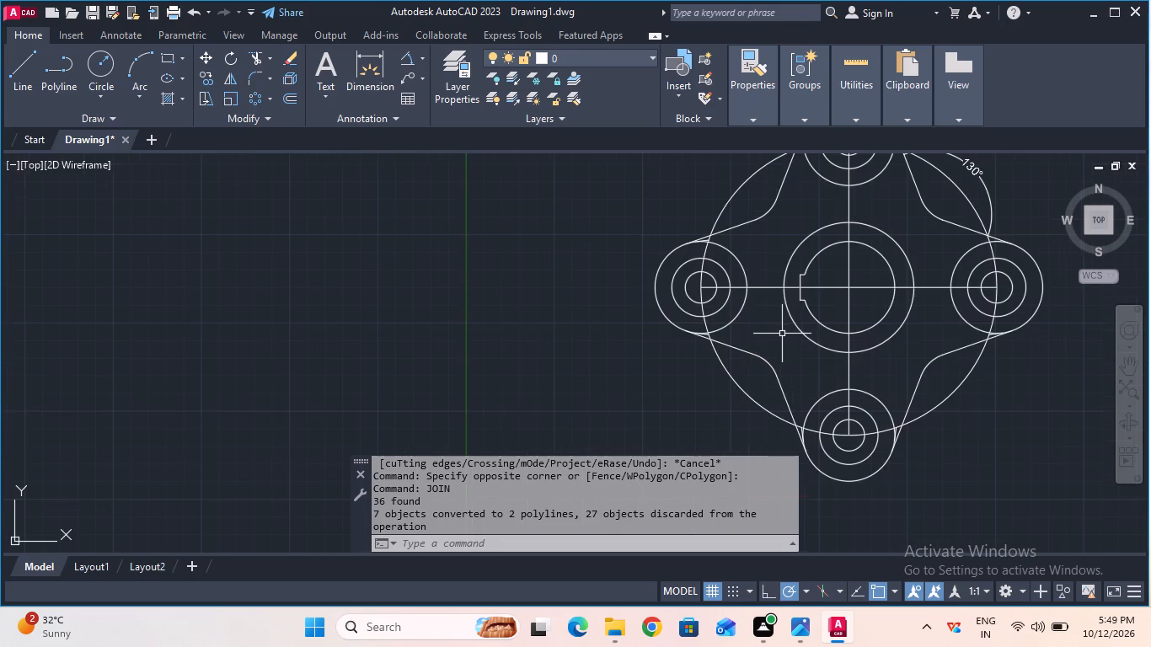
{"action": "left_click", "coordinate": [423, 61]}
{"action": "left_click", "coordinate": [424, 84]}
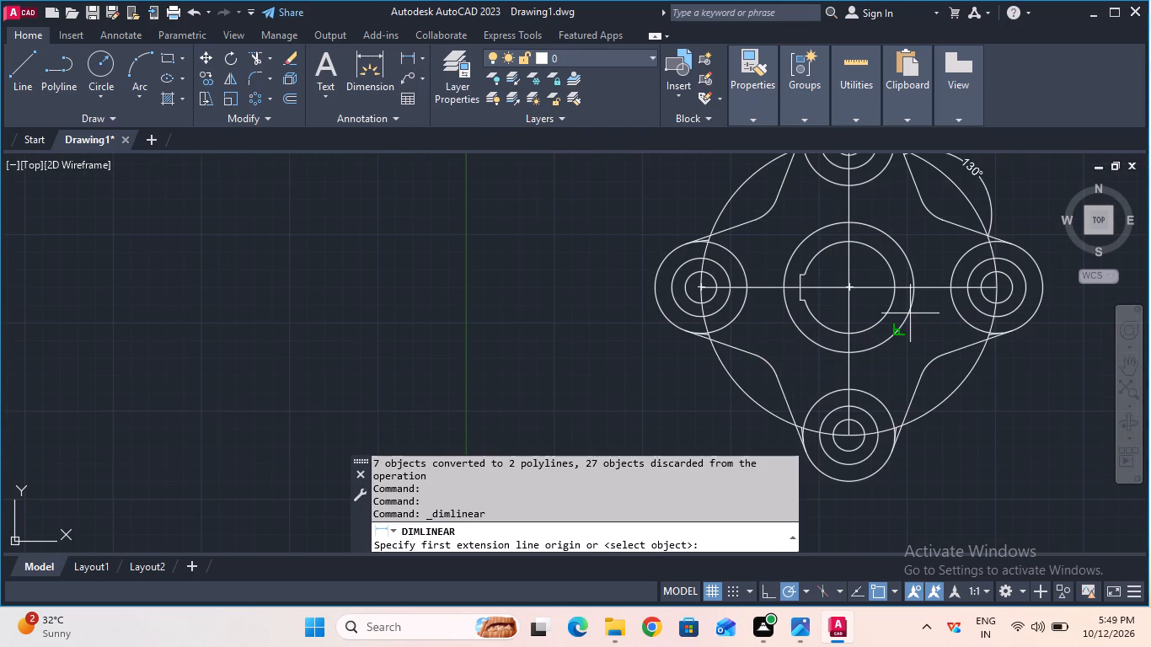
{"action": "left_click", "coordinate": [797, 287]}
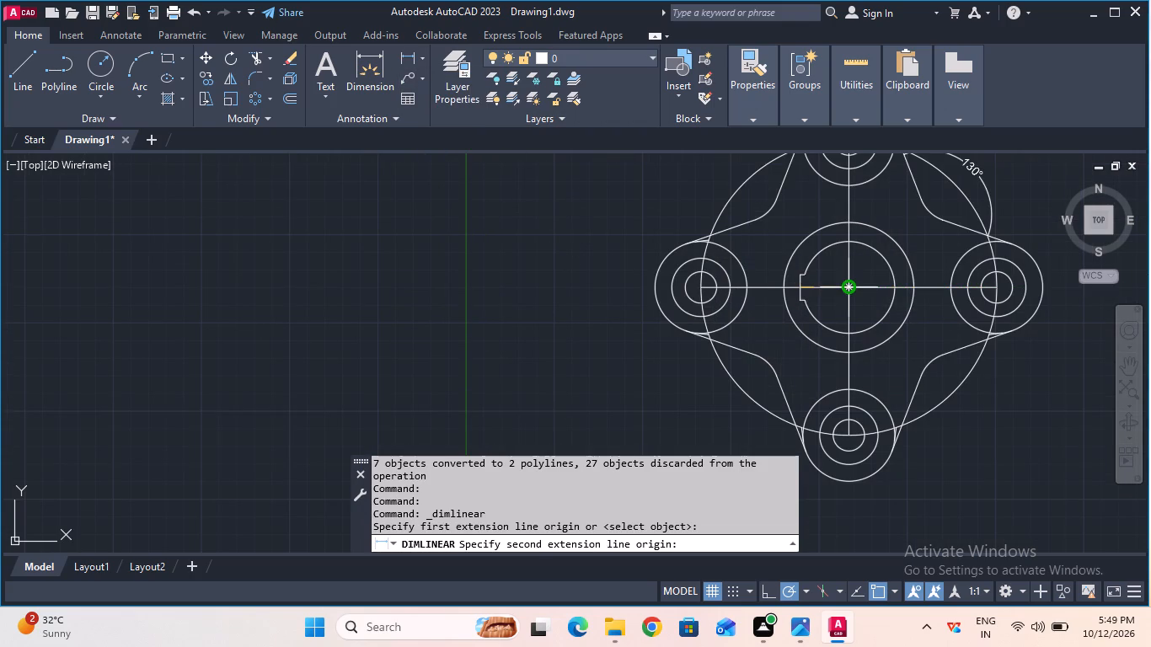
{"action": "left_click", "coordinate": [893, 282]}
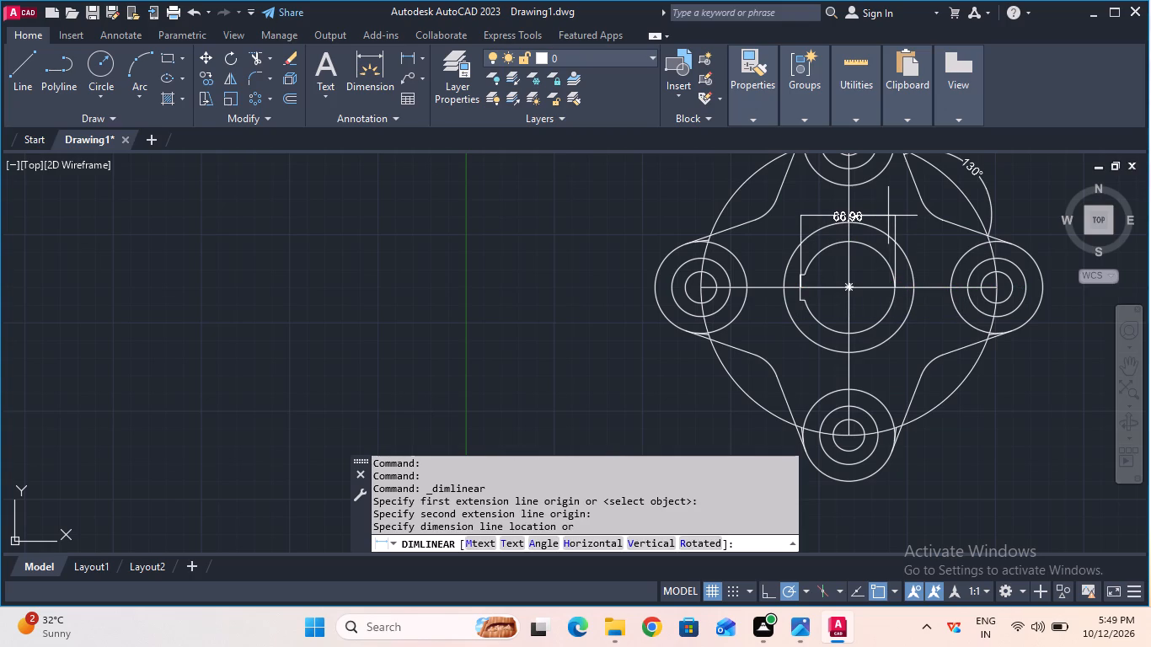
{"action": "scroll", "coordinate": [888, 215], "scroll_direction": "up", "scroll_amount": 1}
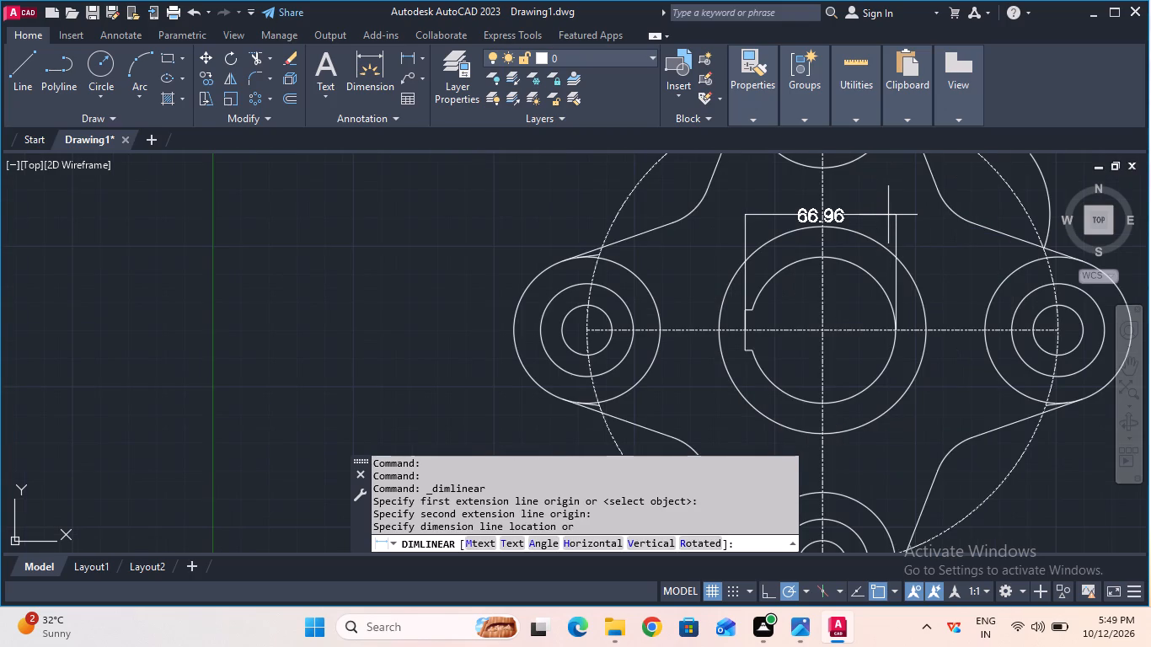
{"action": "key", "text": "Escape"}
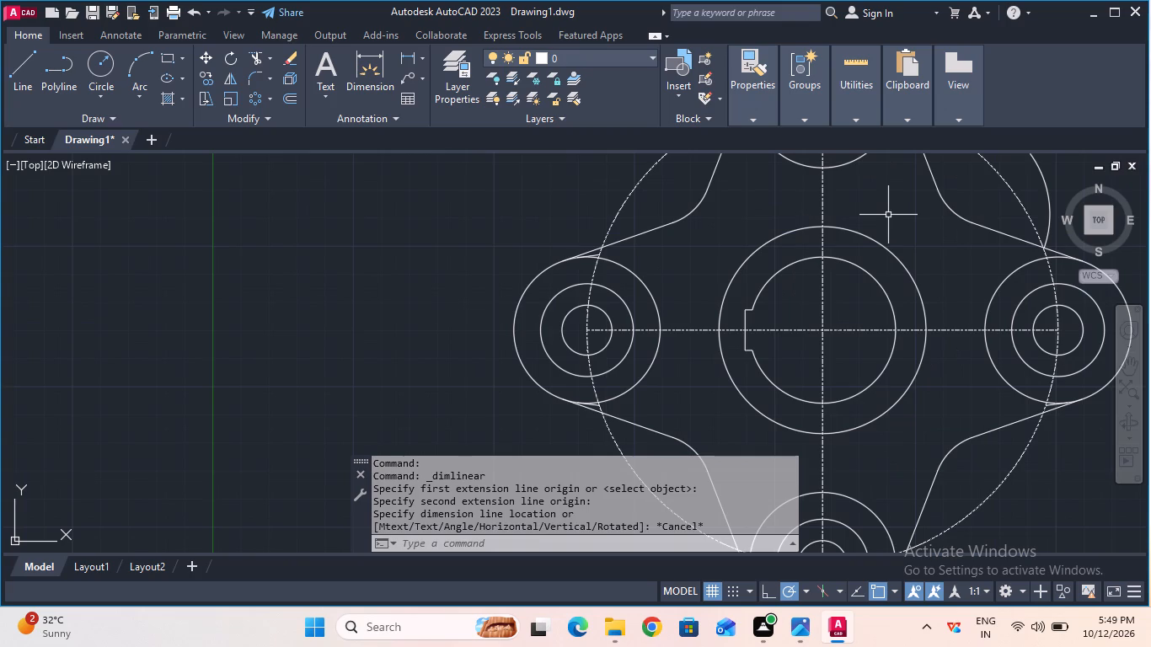
Add a vertical linear dimension for the keyway's width, placed to the left of the keyway outside the hub circle.
{"action": "left_click", "coordinate": [406, 62]}
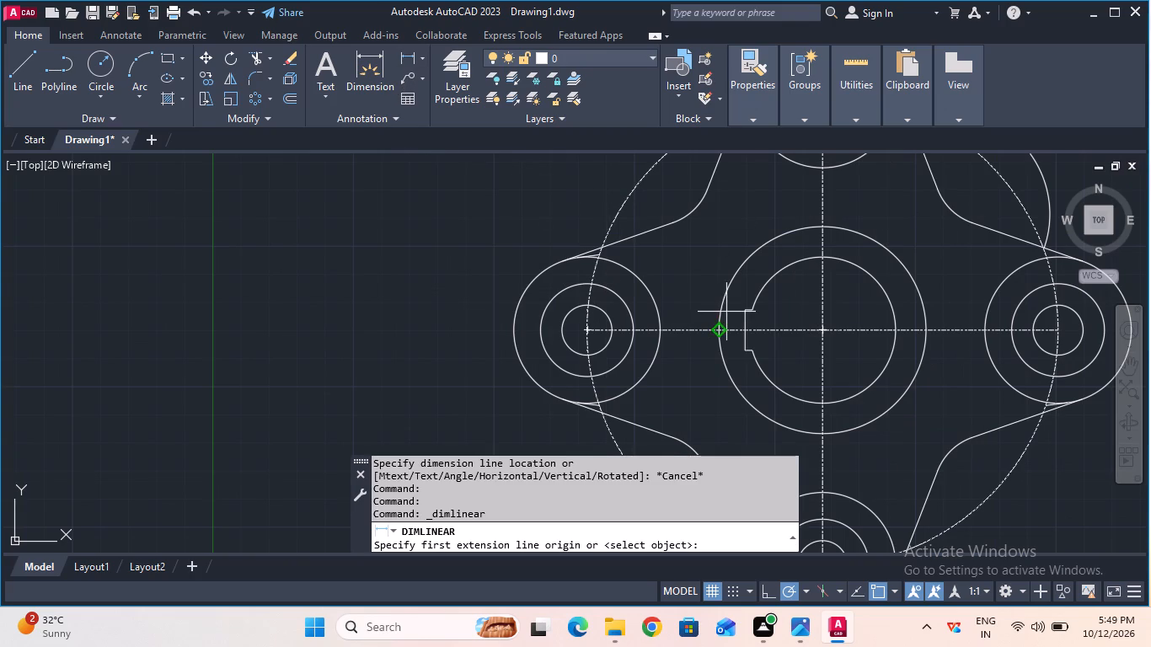
{"action": "left_click", "coordinate": [741, 307]}
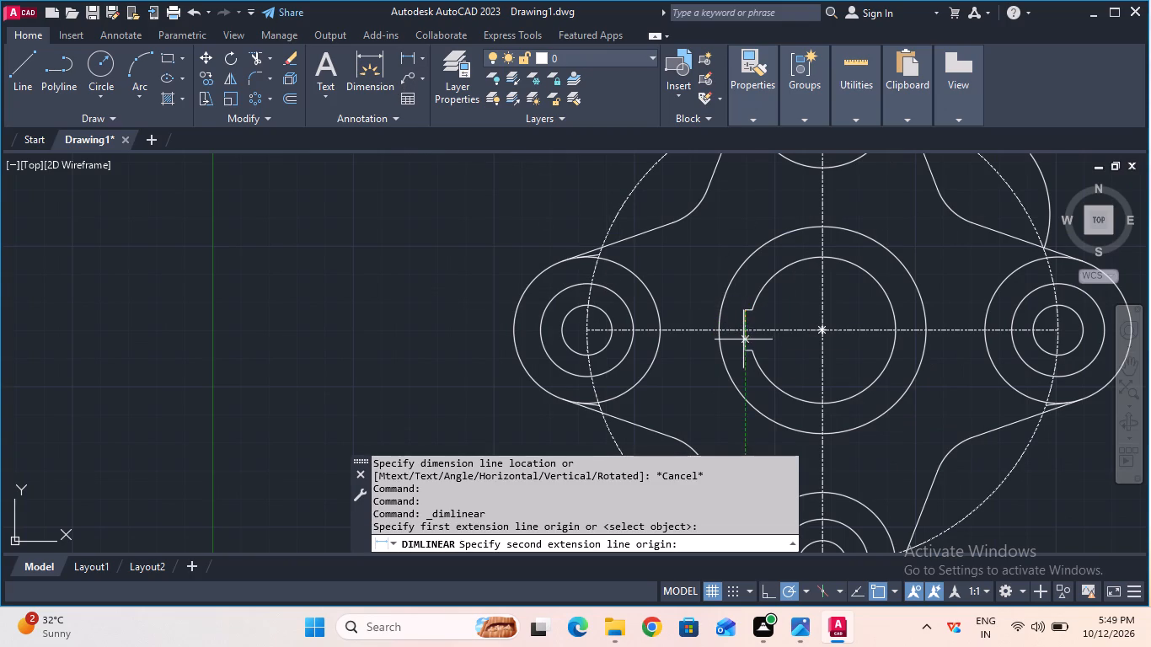
{"action": "left_click", "coordinate": [743, 349]}
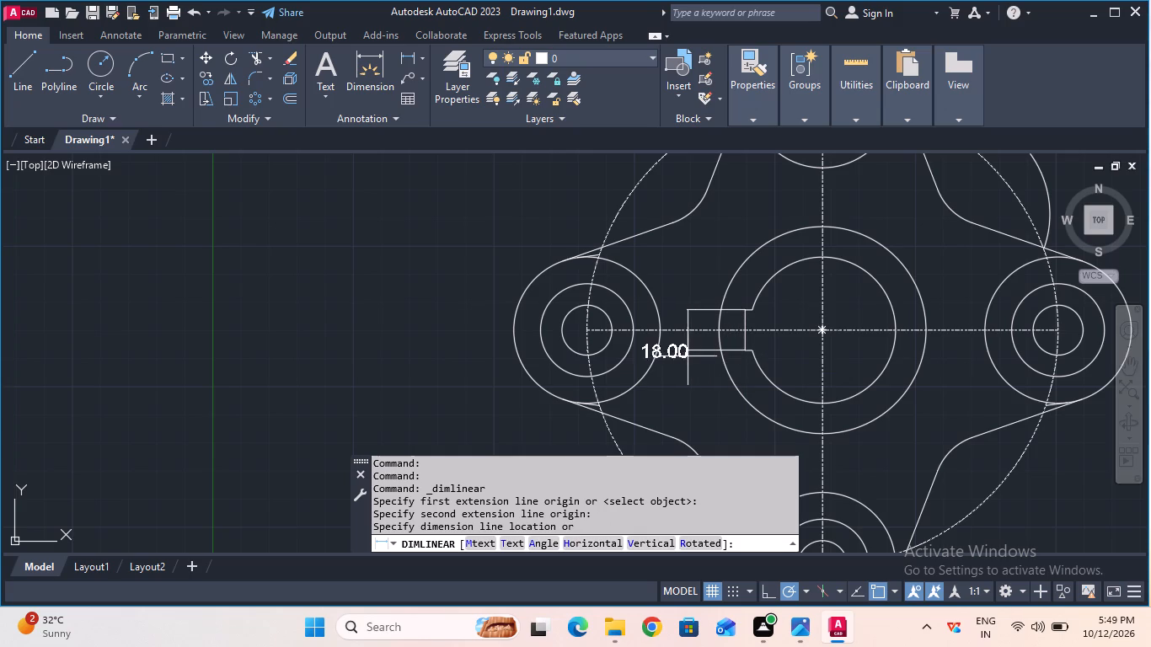
{"action": "left_click", "coordinate": [692, 356]}
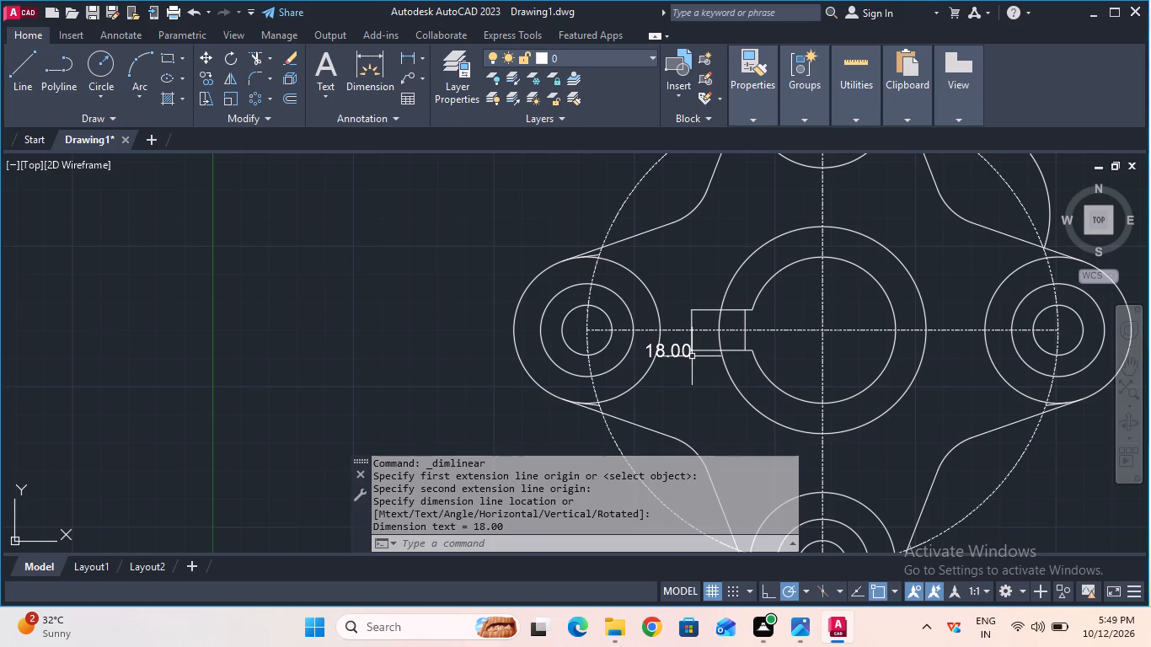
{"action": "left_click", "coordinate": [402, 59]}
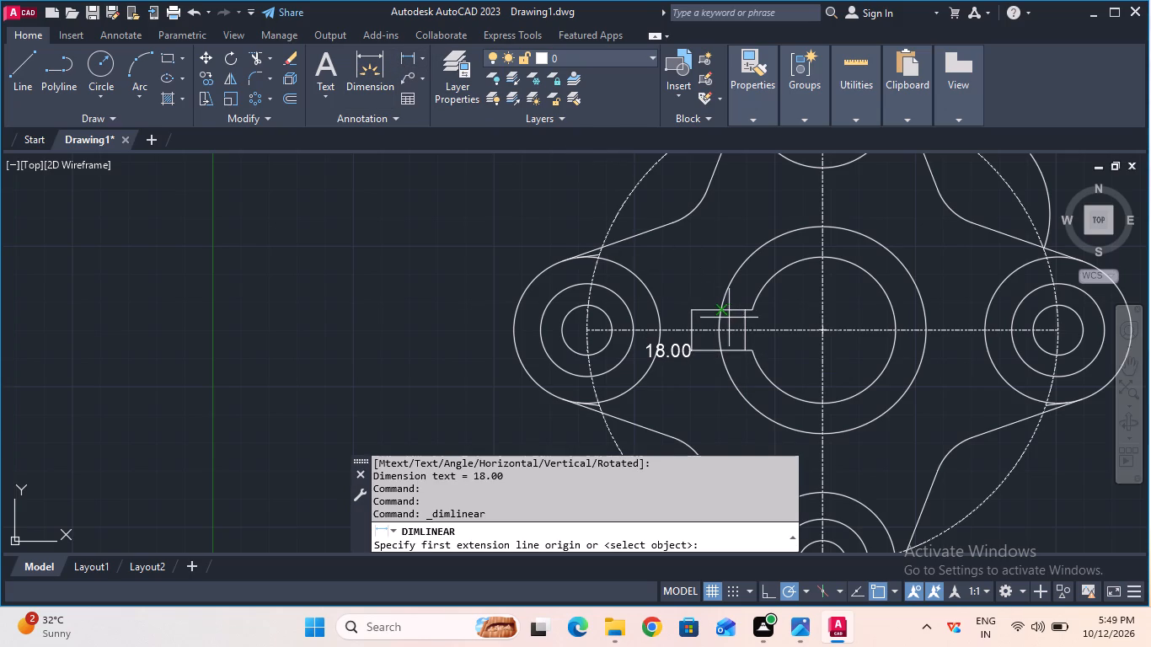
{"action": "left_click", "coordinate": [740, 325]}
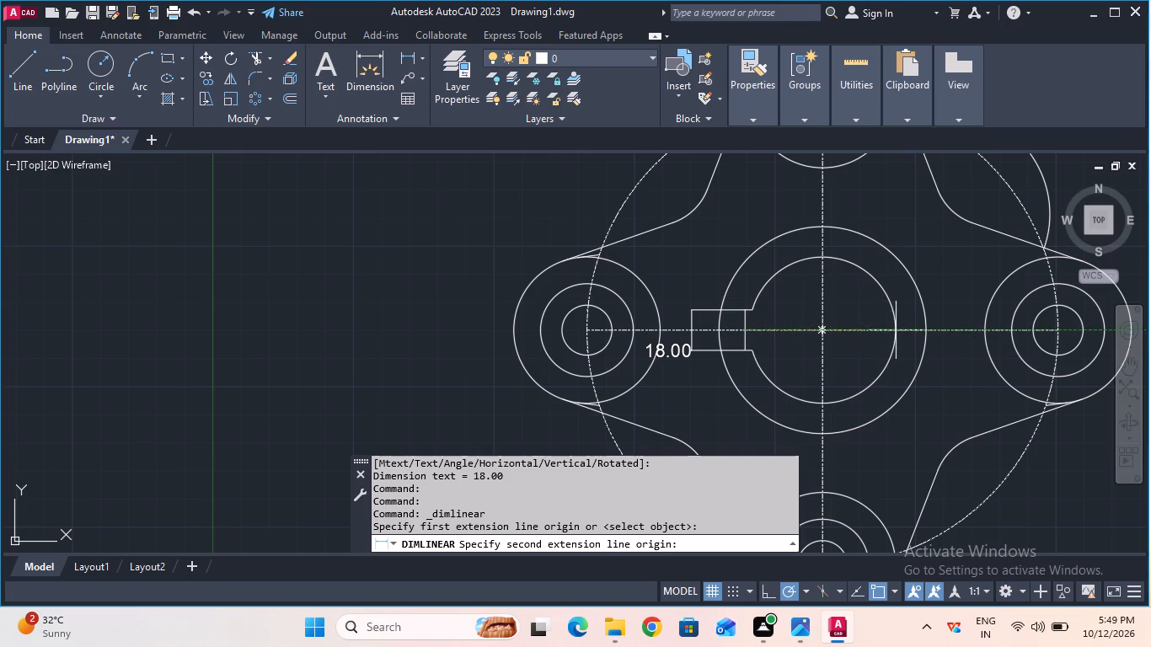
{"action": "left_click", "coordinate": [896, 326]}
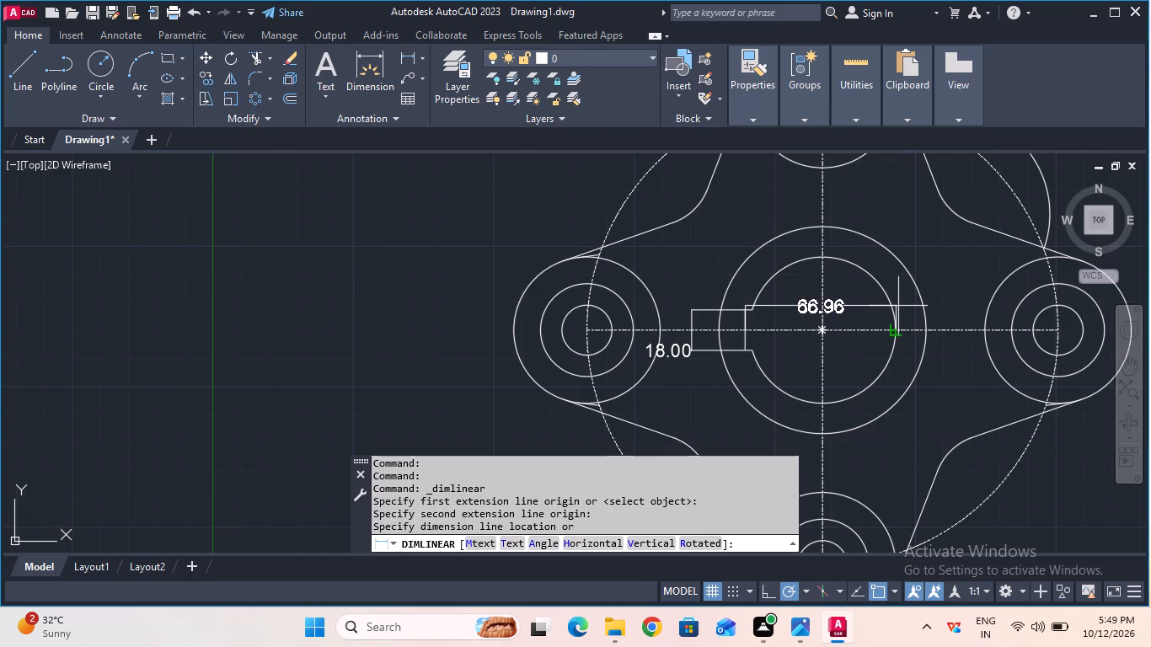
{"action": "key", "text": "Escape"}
Add diameter dimensions to the keyed central bore and to the hub's outer circle, placing each text just outside its circle.
{"action": "scroll", "coordinate": [898, 306], "scroll_direction": "down", "scroll_amount": 1}
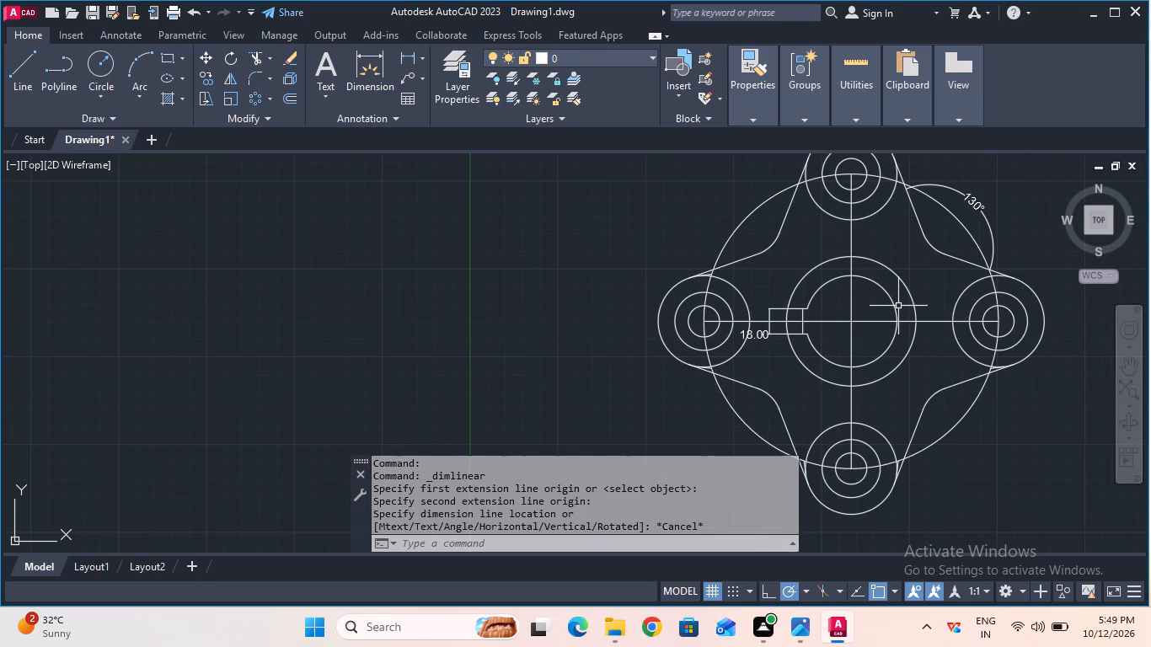
{"action": "left_click", "coordinate": [425, 67]}
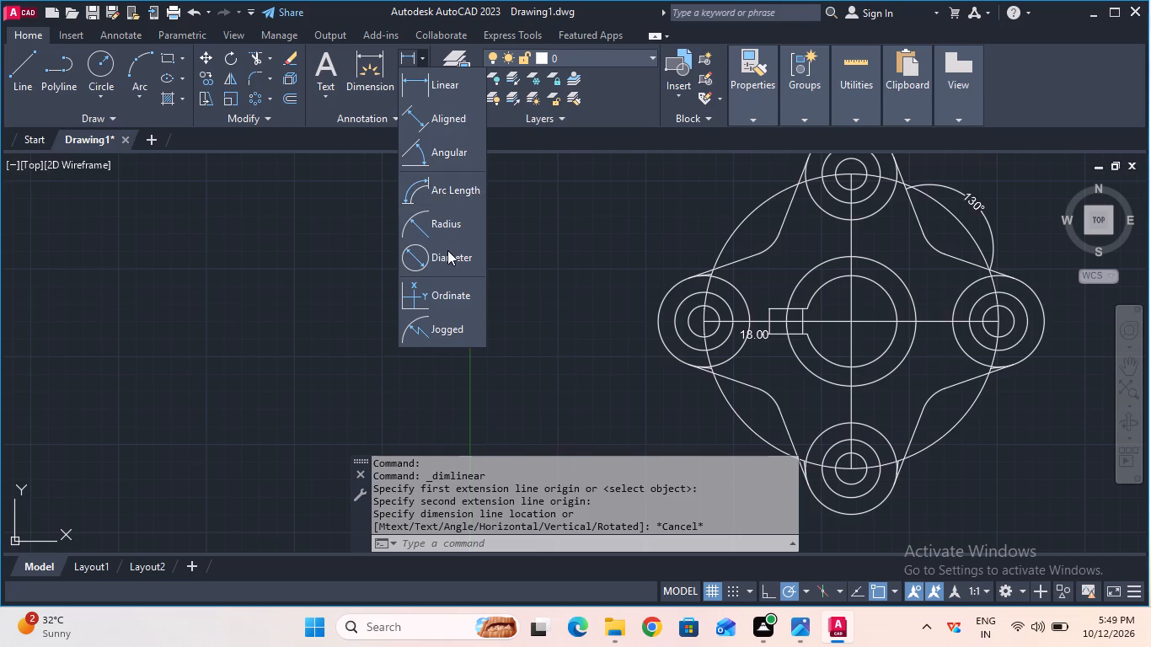
{"action": "left_click", "coordinate": [447, 250]}
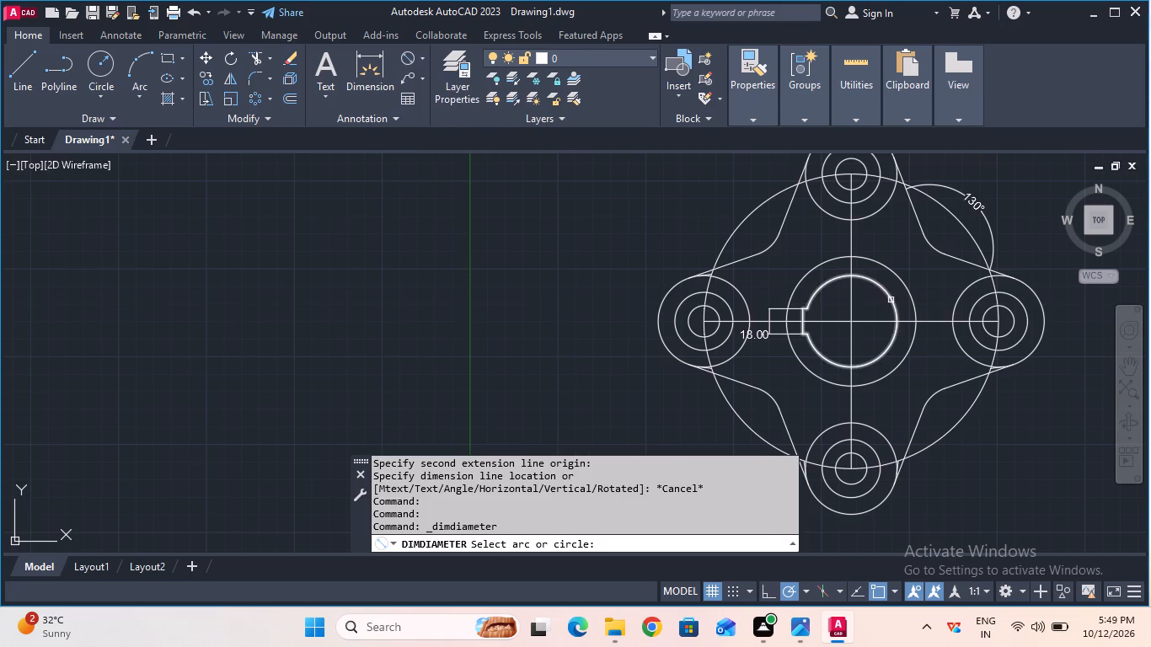
{"action": "left_click", "coordinate": [891, 301]}
{"action": "left_click", "coordinate": [909, 279]}
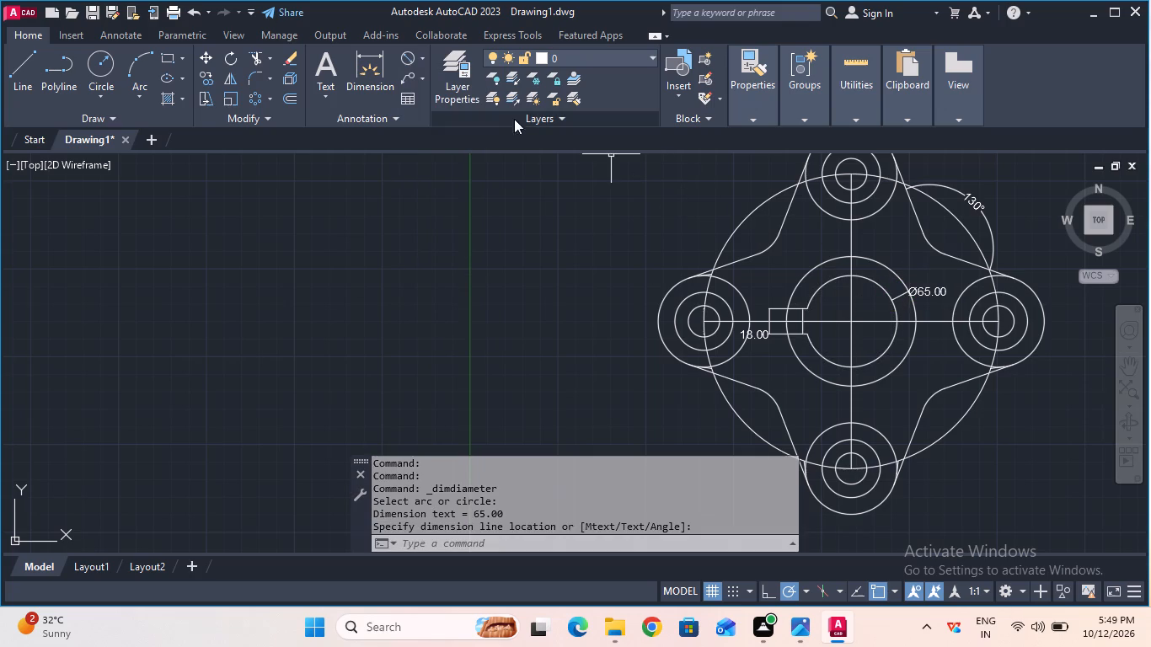
{"action": "left_click", "coordinate": [406, 51]}
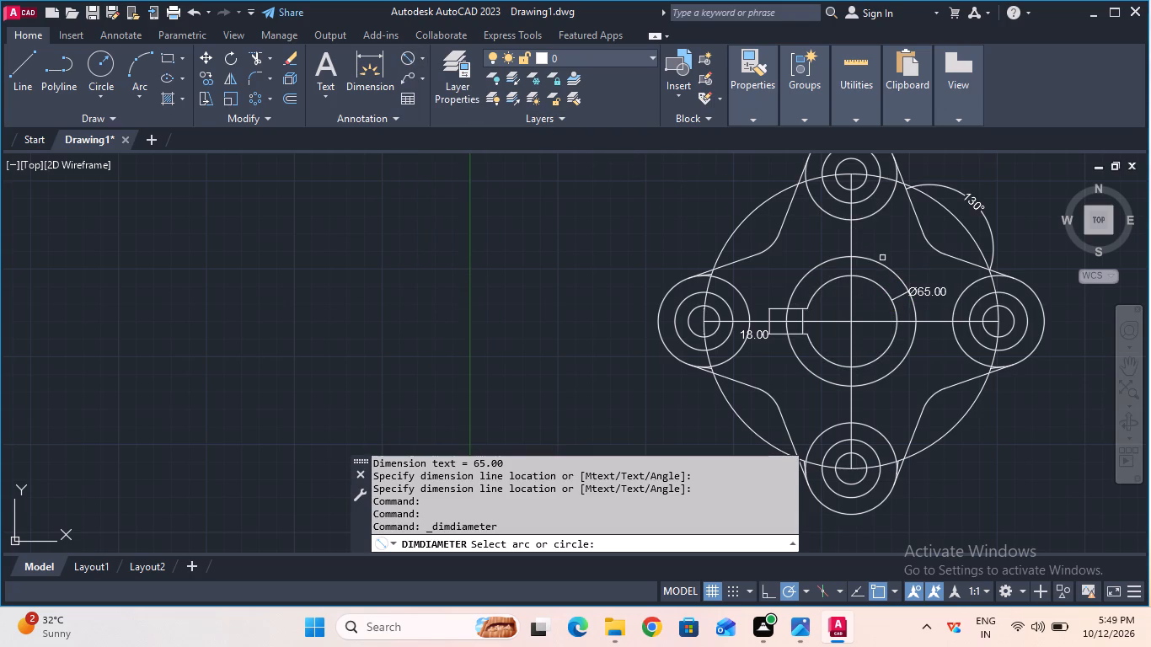
{"action": "left_click", "coordinate": [883, 264]}
{"action": "left_click", "coordinate": [890, 246]}
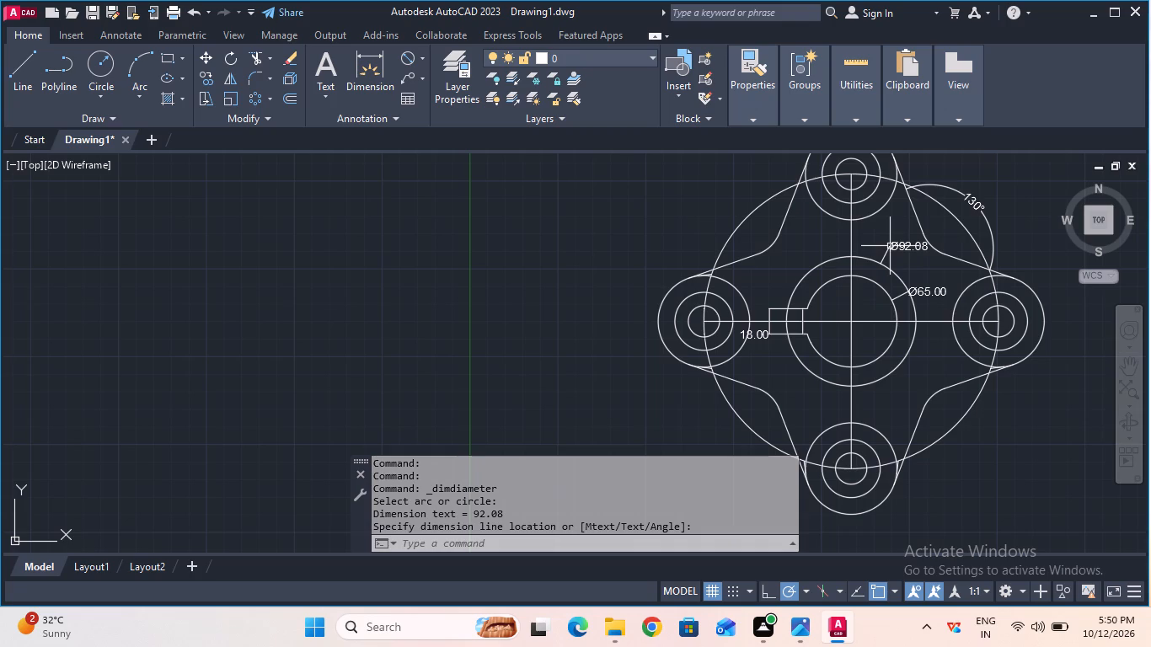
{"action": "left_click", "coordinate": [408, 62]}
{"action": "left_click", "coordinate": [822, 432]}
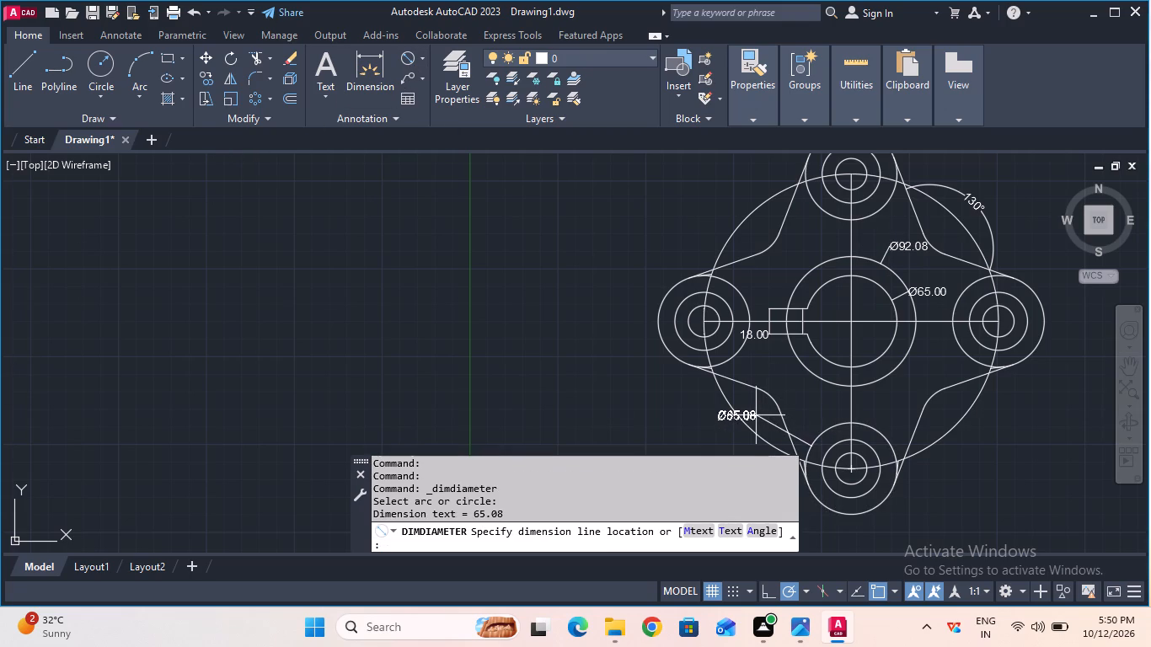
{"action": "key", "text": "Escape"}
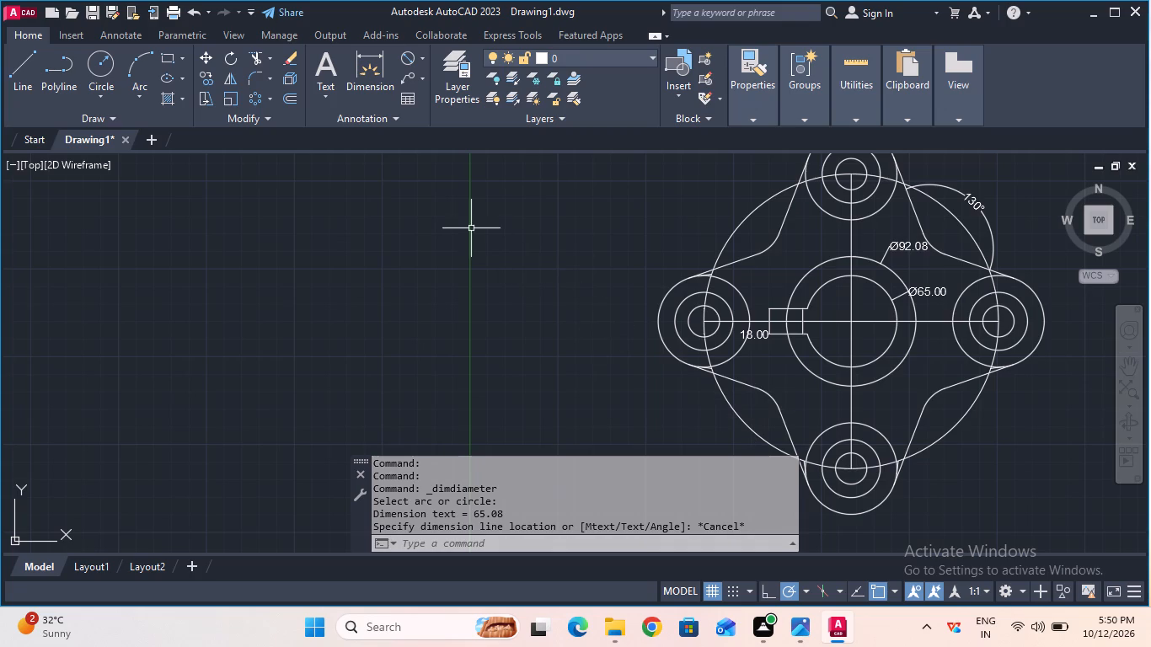
Trim away the inward-facing arcs of the outer circles on all four ears, inside the flange profile.
{"action": "left_click", "coordinate": [252, 54]}
{"action": "left_click", "coordinate": [750, 308]}
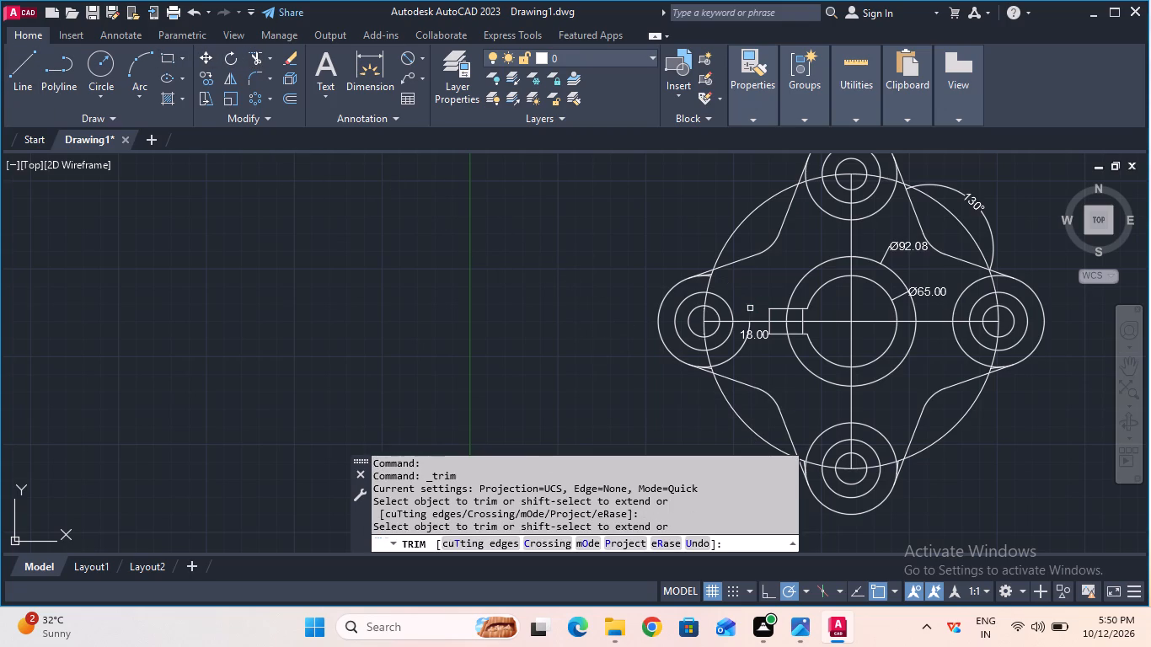
{"action": "left_click", "coordinate": [736, 354]}
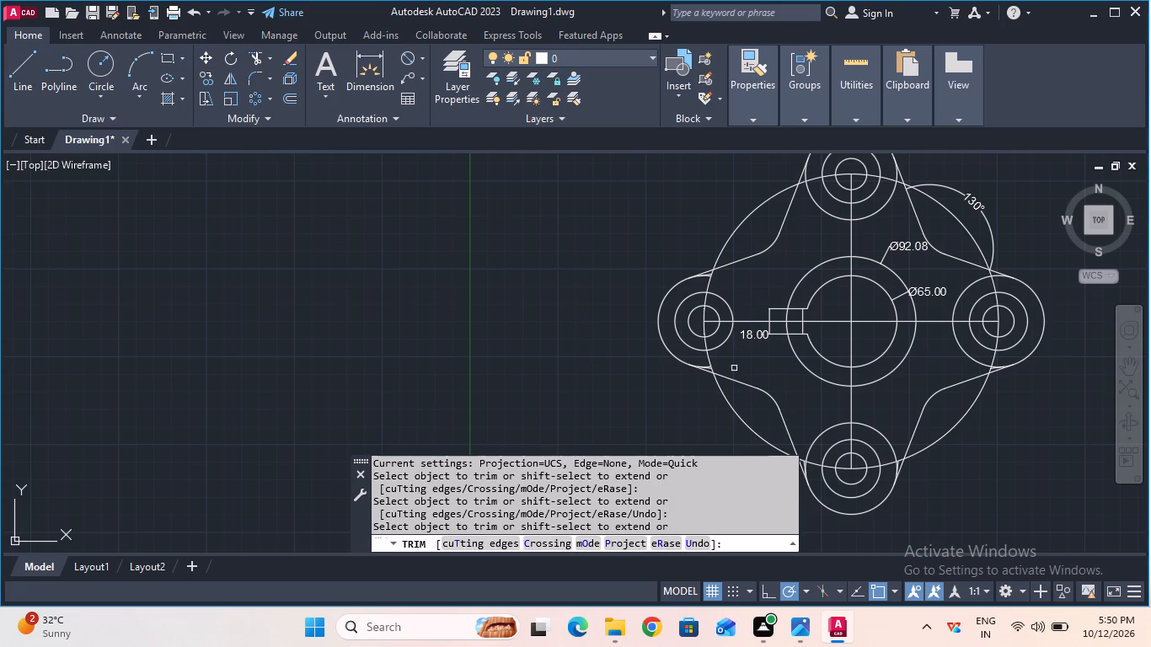
{"action": "left_click", "coordinate": [830, 212]}
{"action": "left_click", "coordinate": [881, 206]}
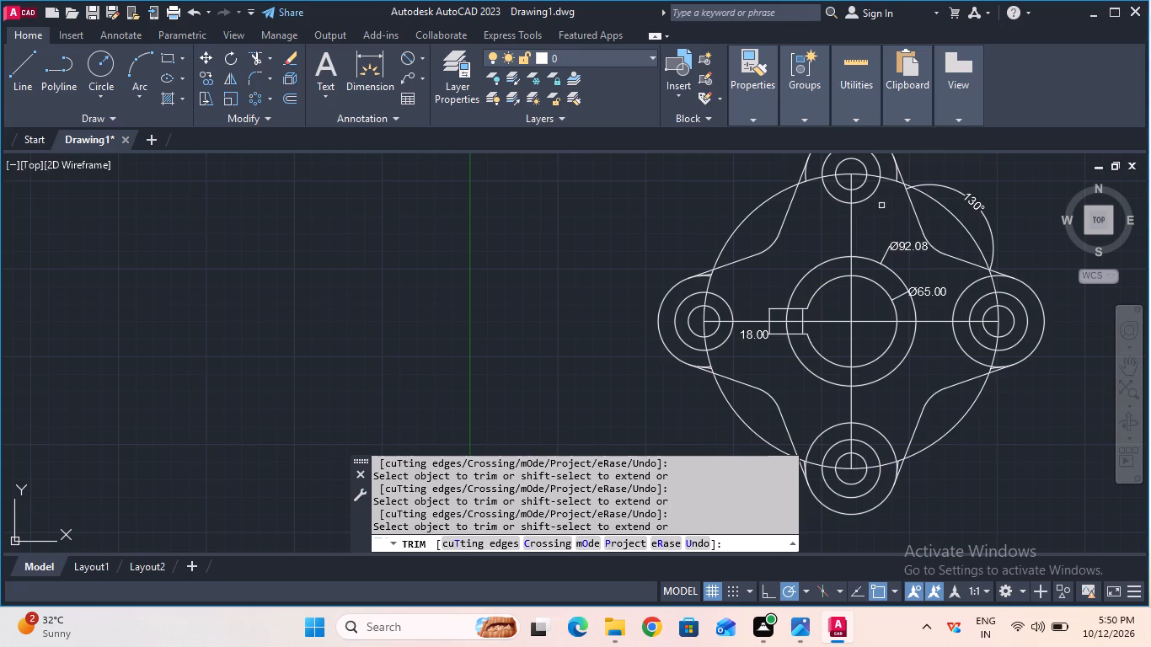
{"action": "left_click", "coordinate": [966, 287]}
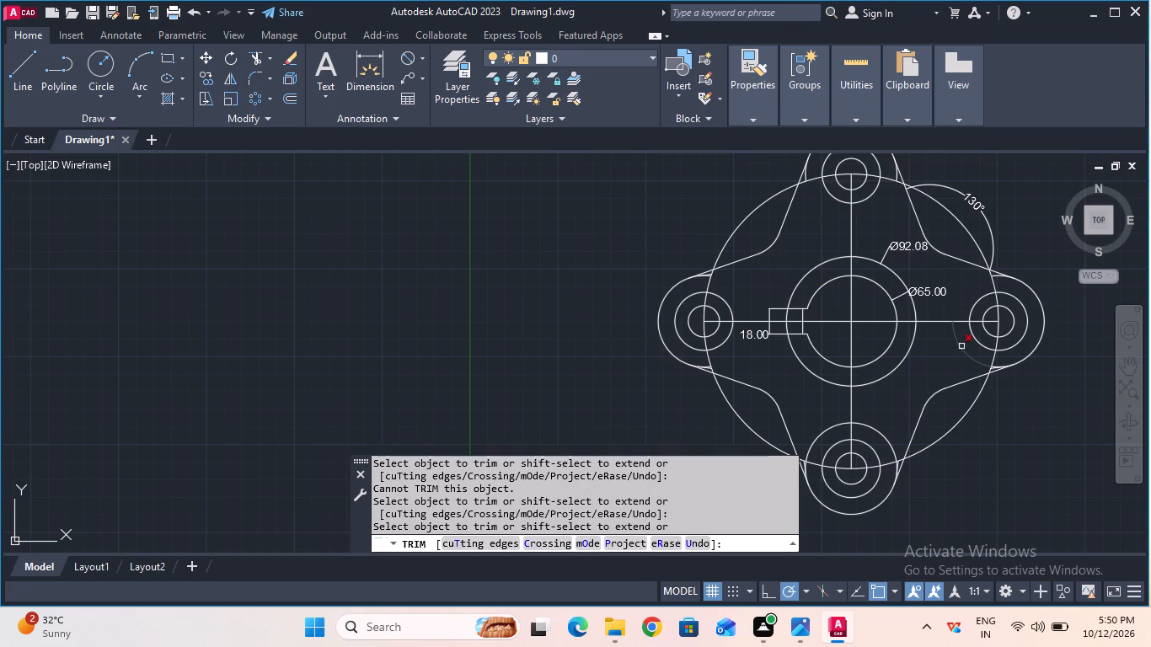
{"action": "left_click", "coordinate": [961, 348]}
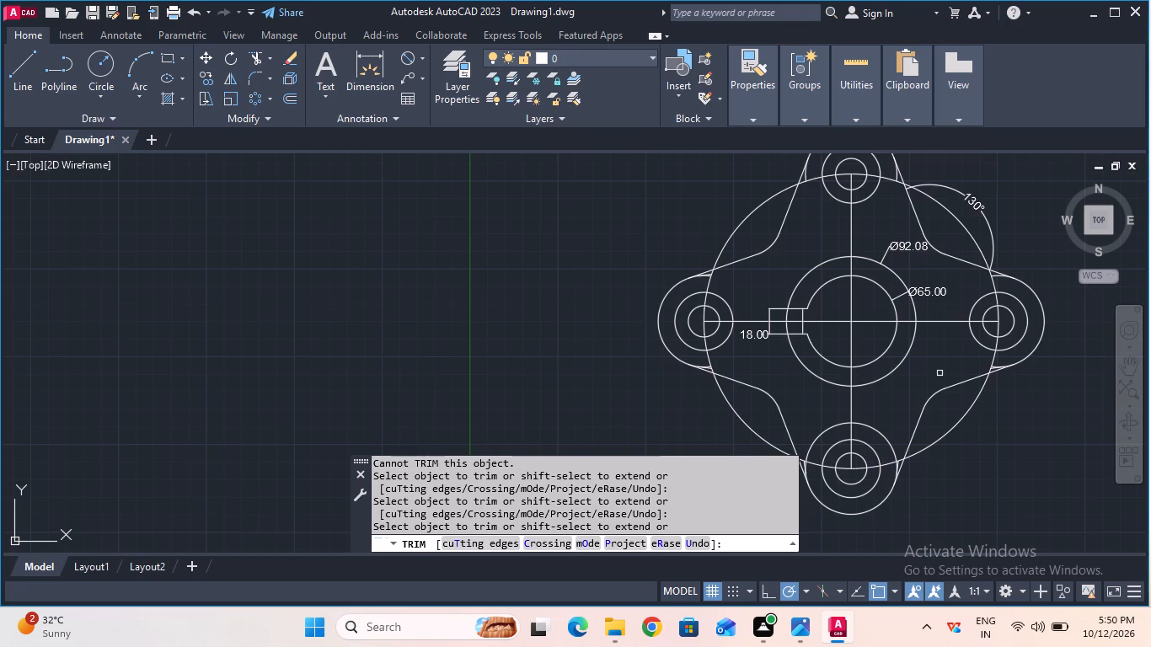
{"action": "left_click", "coordinate": [867, 429]}
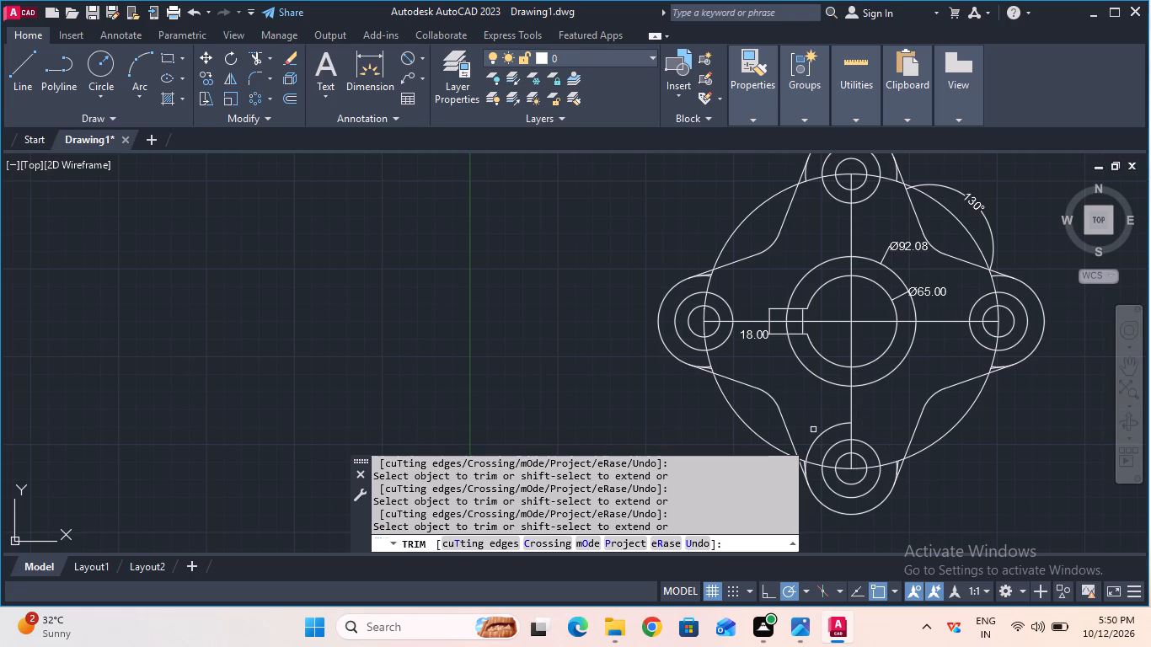
{"action": "left_click", "coordinate": [827, 425]}
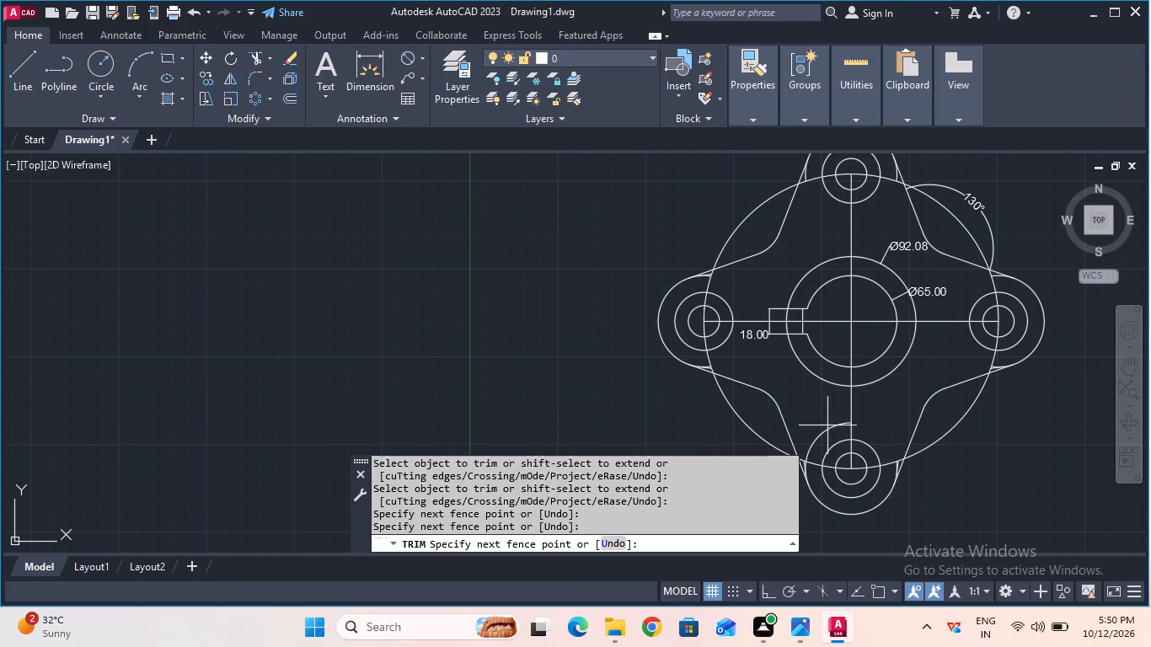
{"action": "left_click", "coordinate": [827, 436]}
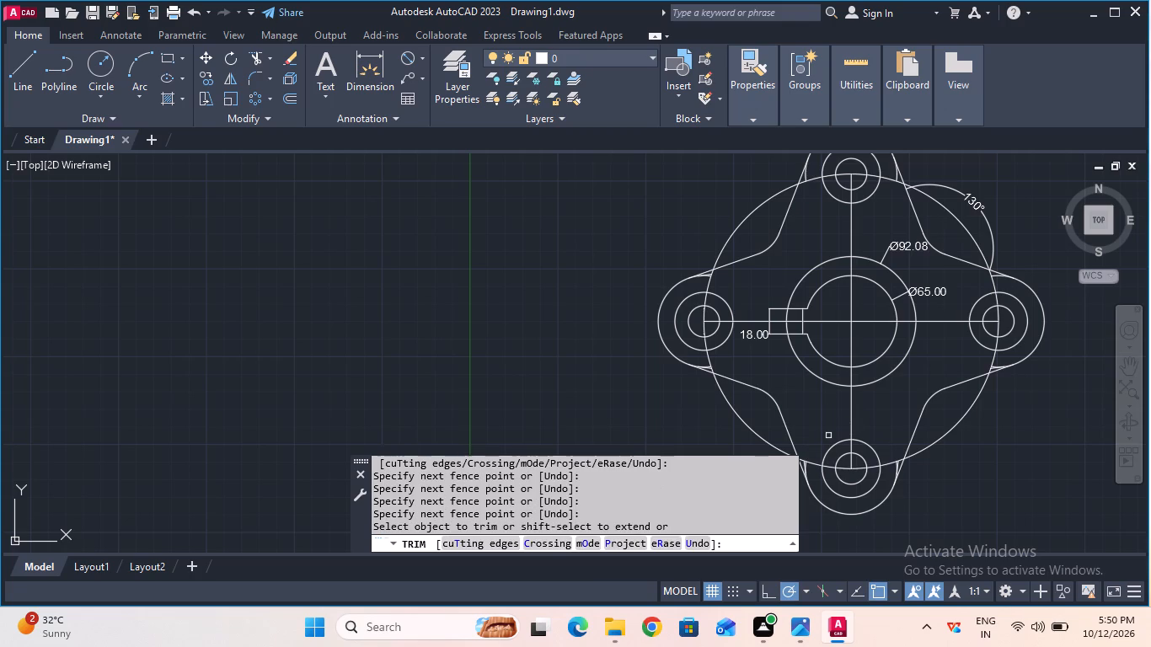
{"action": "middle_click_drag", "start_coordinate": [828, 436], "coordinate": [849, 307]}
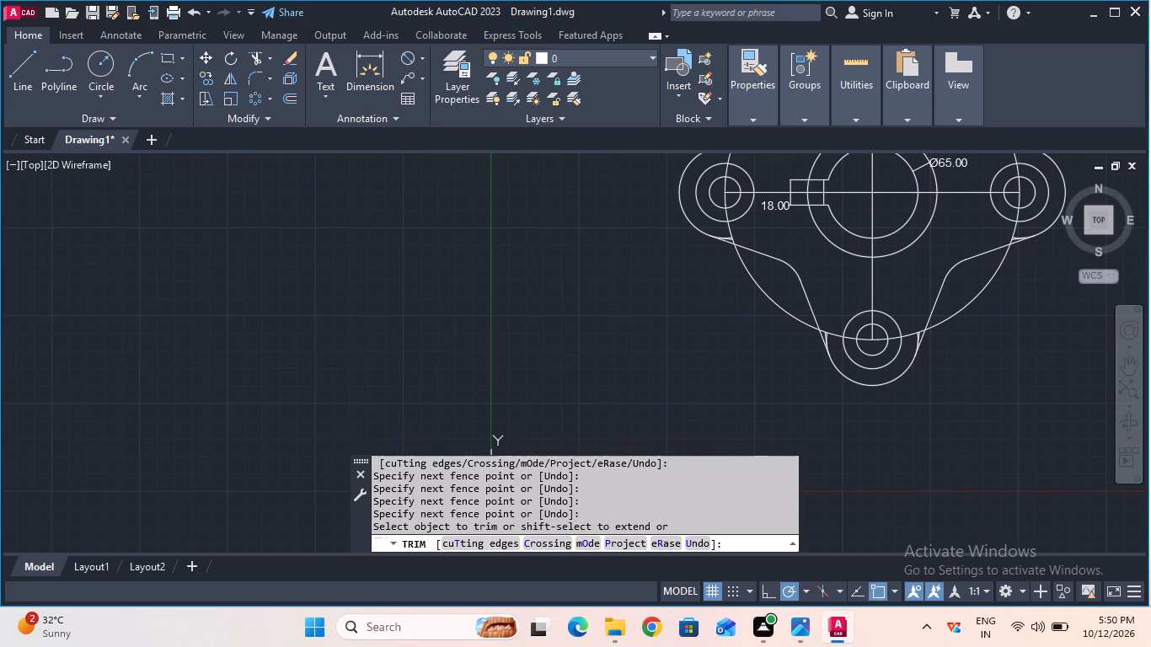
{"action": "scroll", "coordinate": [849, 306], "scroll_direction": "up", "scroll_amount": 1}
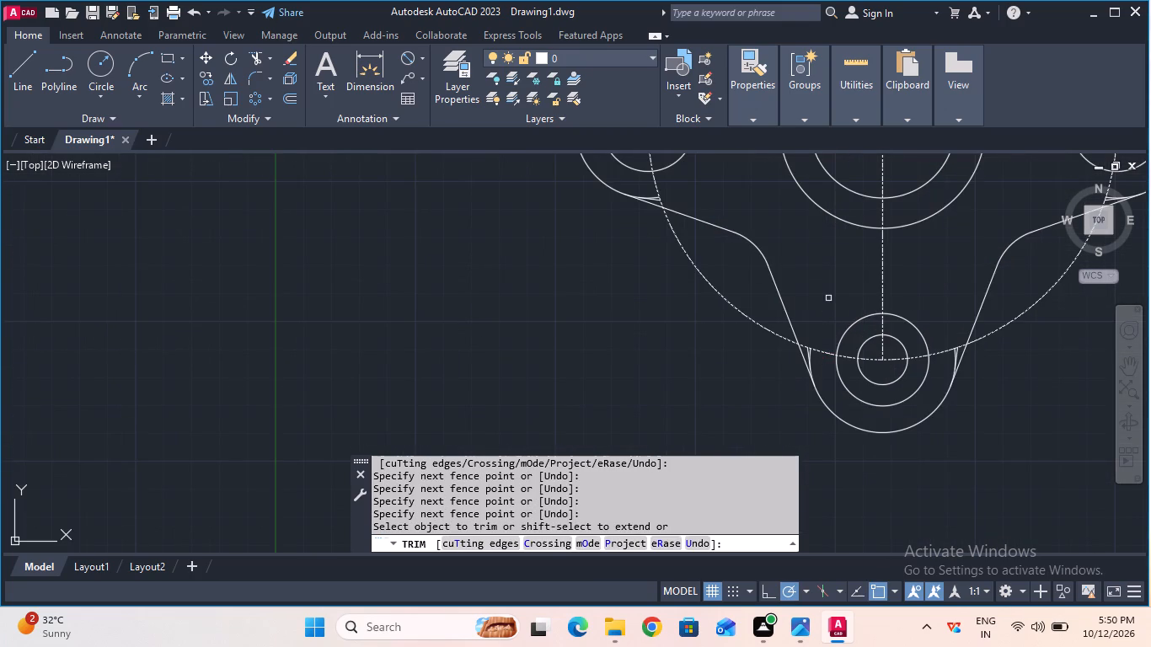
{"action": "scroll", "coordinate": [828, 297], "scroll_direction": "down", "scroll_amount": 2}
{"action": "middle_click_drag", "start_coordinate": [829, 276], "coordinate": [799, 380]}
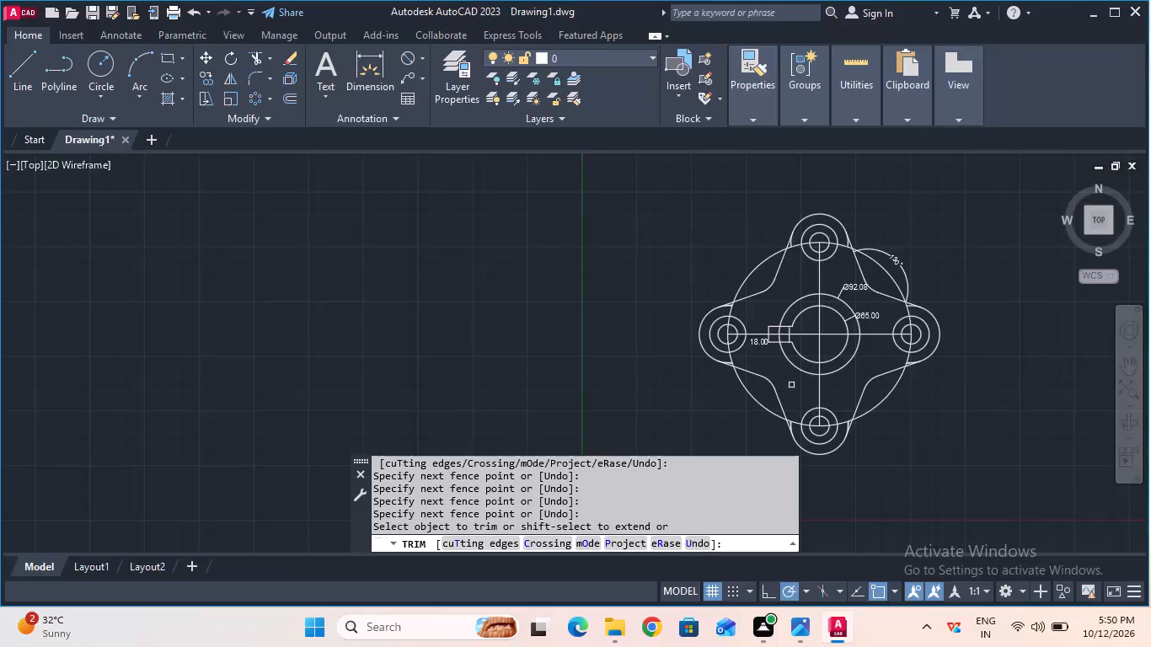
{"action": "scroll", "coordinate": [791, 385], "scroll_direction": "up", "scroll_amount": 1}
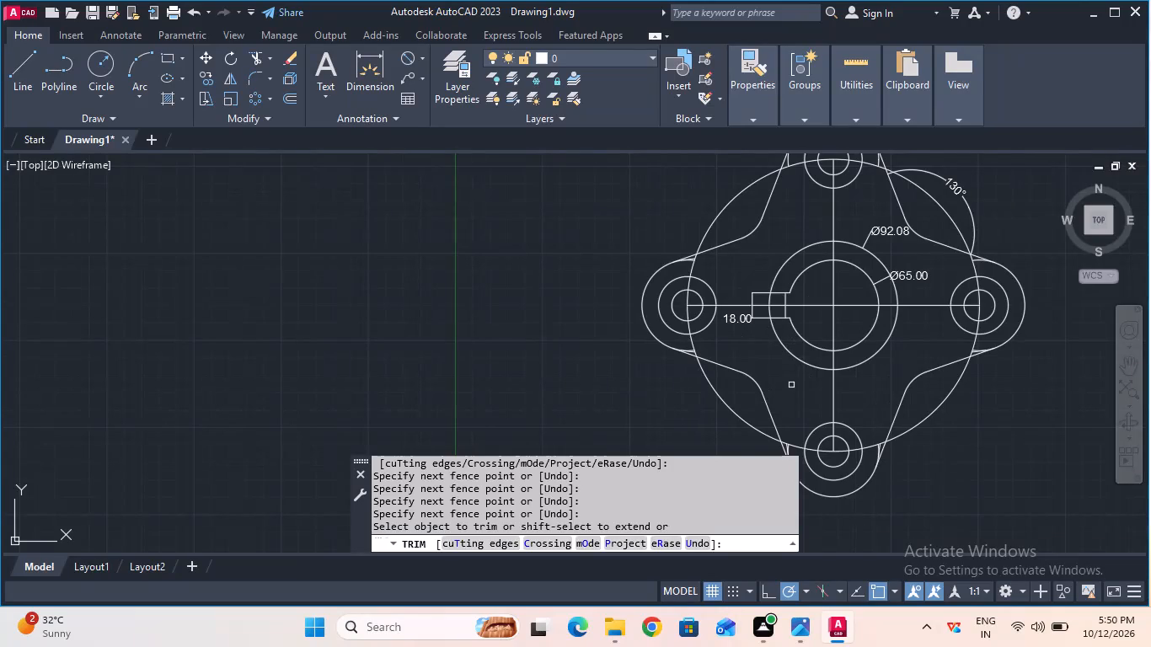
{"action": "key", "text": "Escape"}
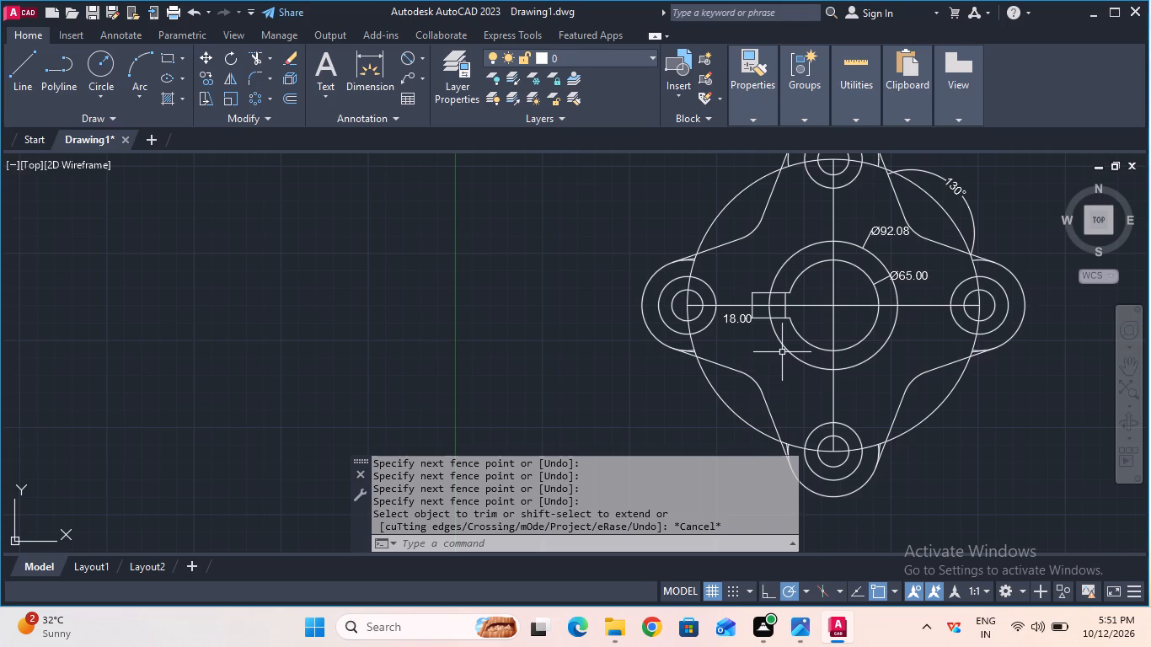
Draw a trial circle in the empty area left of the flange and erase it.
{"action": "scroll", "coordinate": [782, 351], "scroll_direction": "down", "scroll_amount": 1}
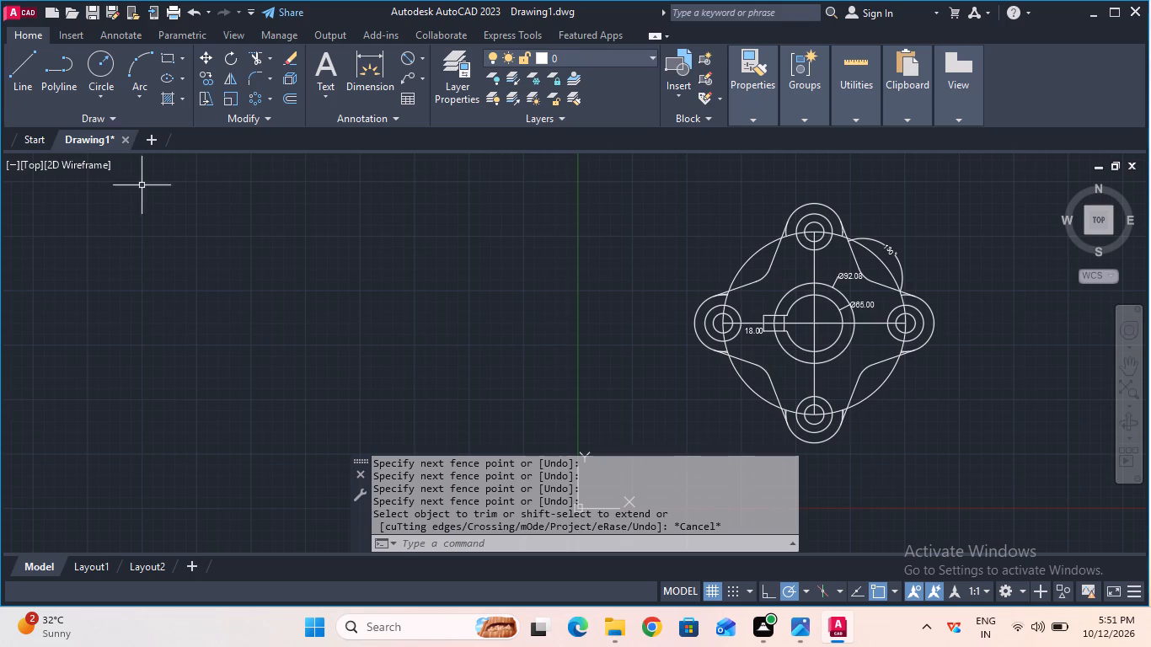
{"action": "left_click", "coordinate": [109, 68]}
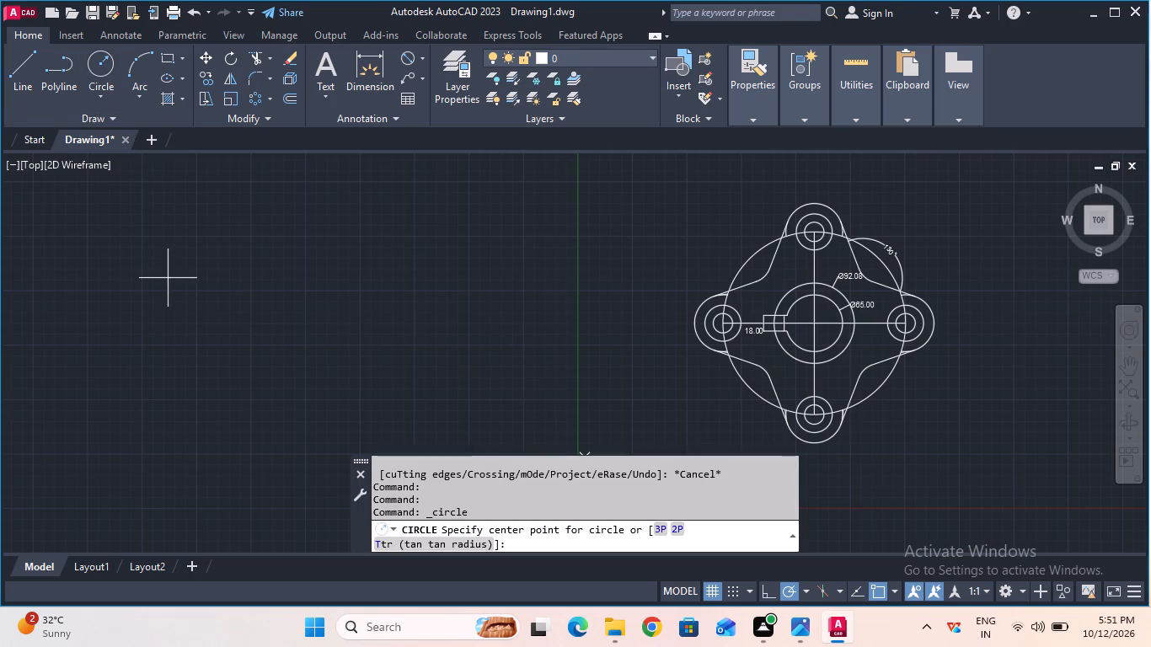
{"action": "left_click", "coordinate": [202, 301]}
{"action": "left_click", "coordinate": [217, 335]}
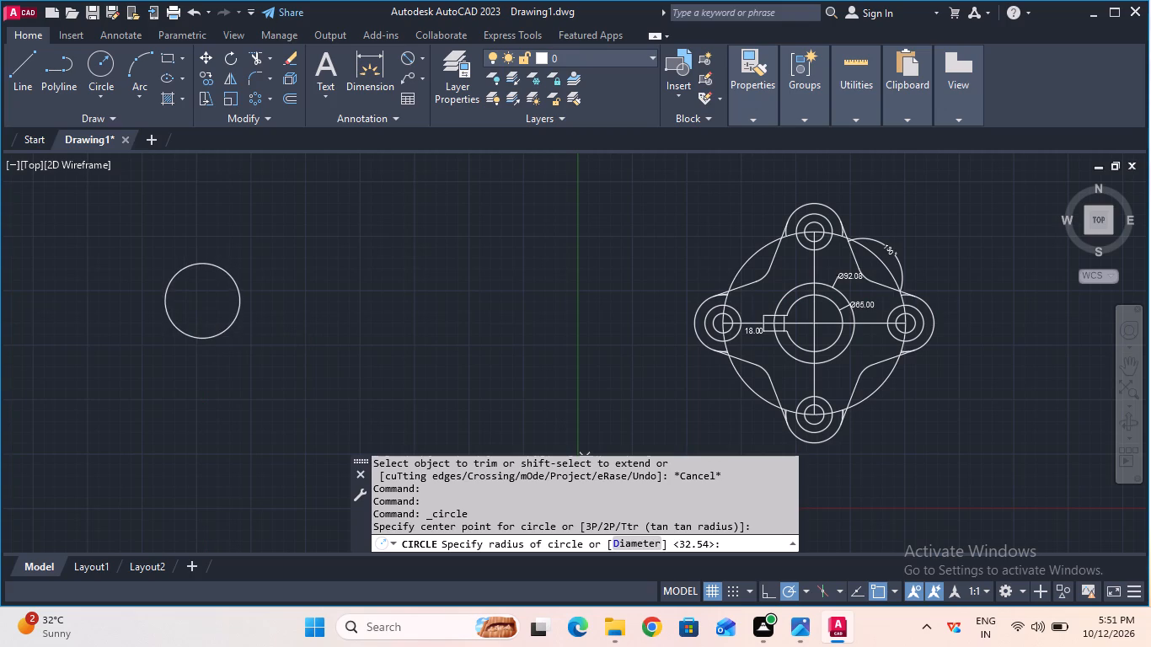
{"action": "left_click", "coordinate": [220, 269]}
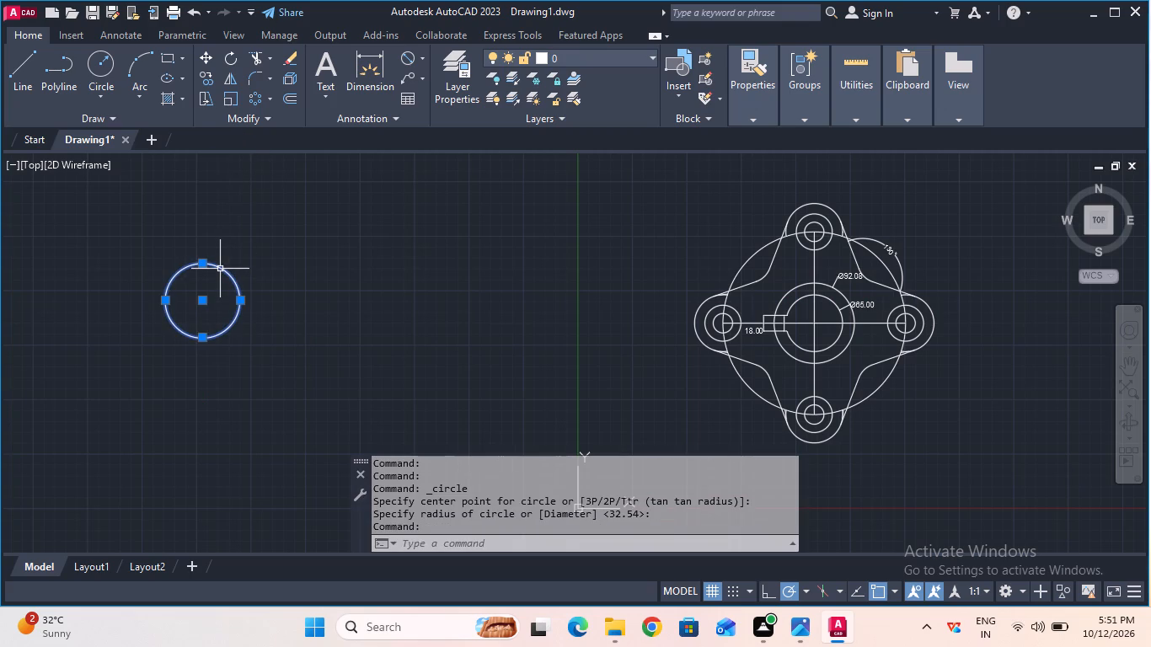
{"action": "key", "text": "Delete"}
Draw a vertical line to the right of the flange, roughly as tall as the part, as a mirror axis.
{"action": "scroll", "coordinate": [358, 288], "scroll_direction": "down", "scroll_amount": 1}
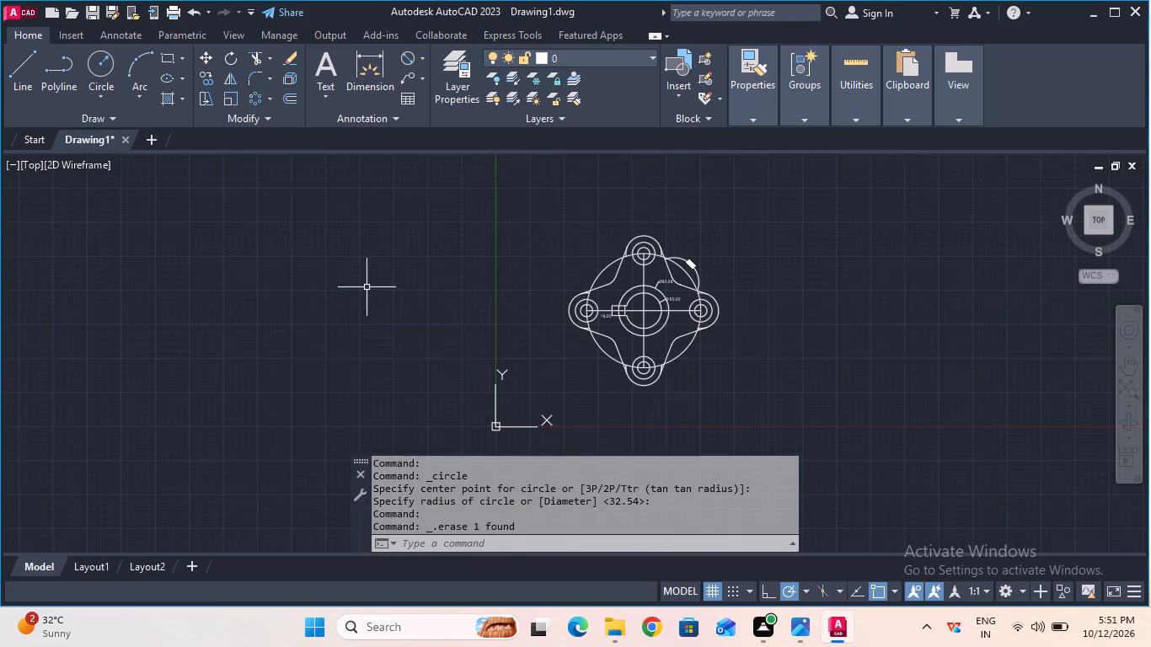
{"action": "left_click", "coordinate": [30, 94]}
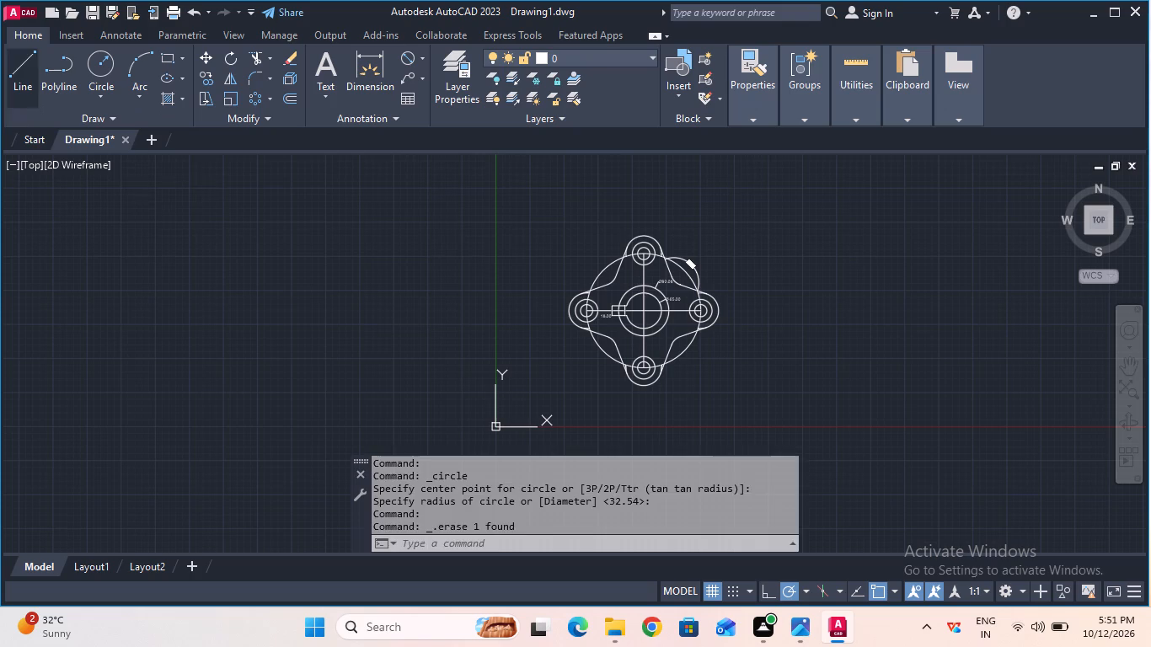
{"action": "left_click", "coordinate": [790, 222]}
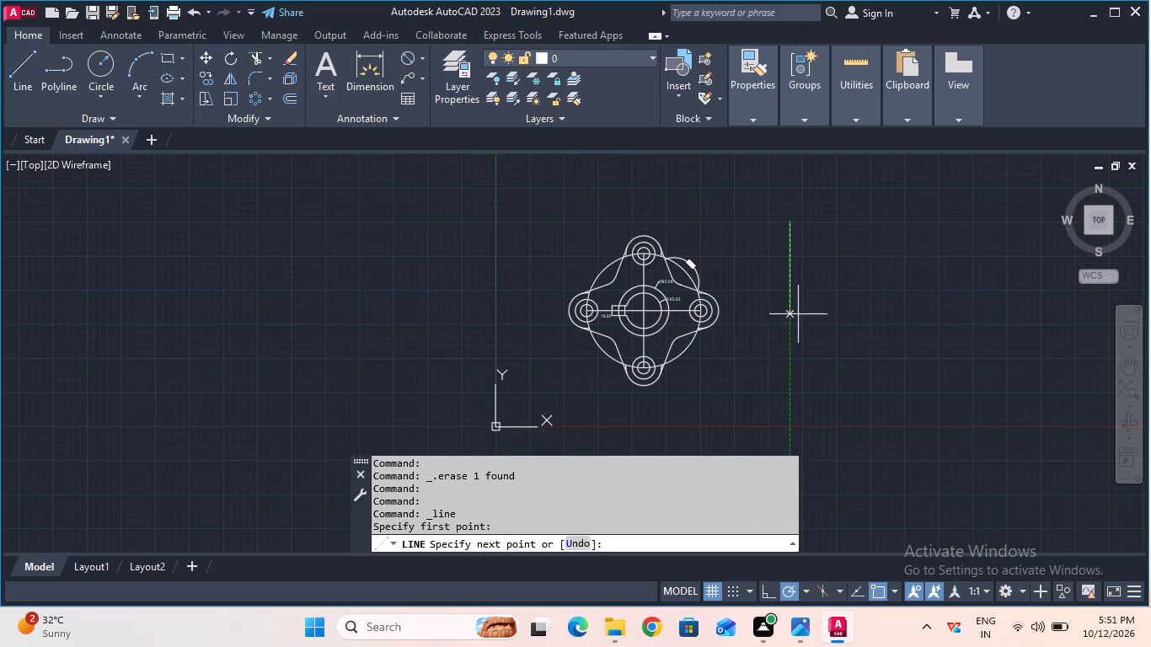
{"action": "left_click", "coordinate": [792, 358]}
{"action": "key", "text": "Escape"}
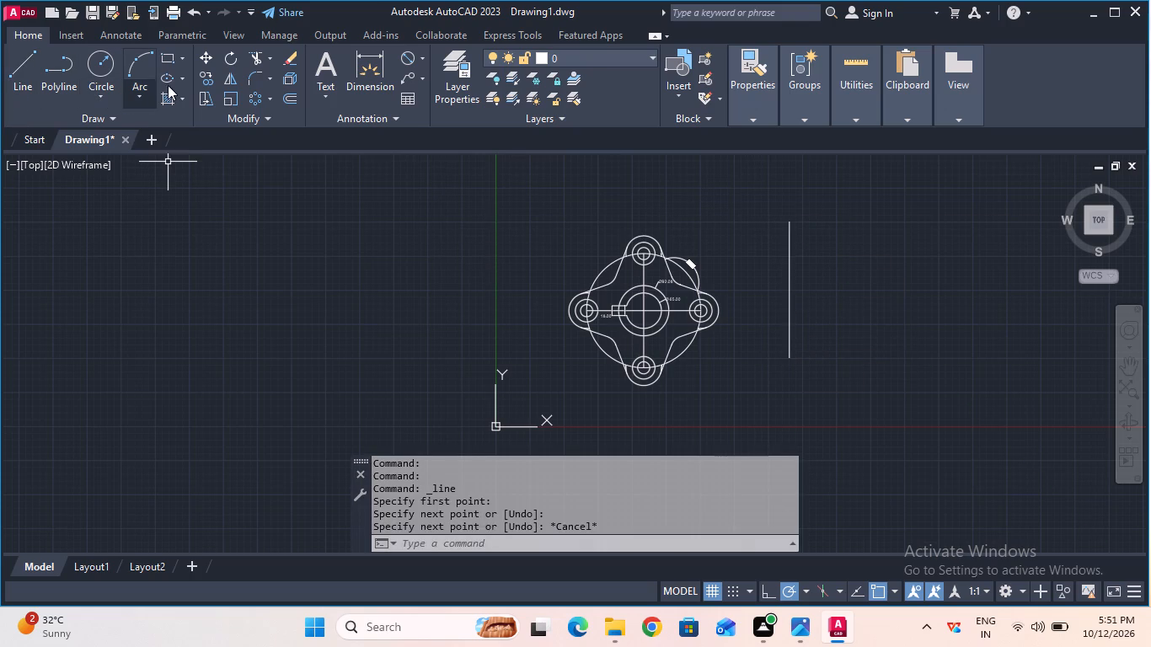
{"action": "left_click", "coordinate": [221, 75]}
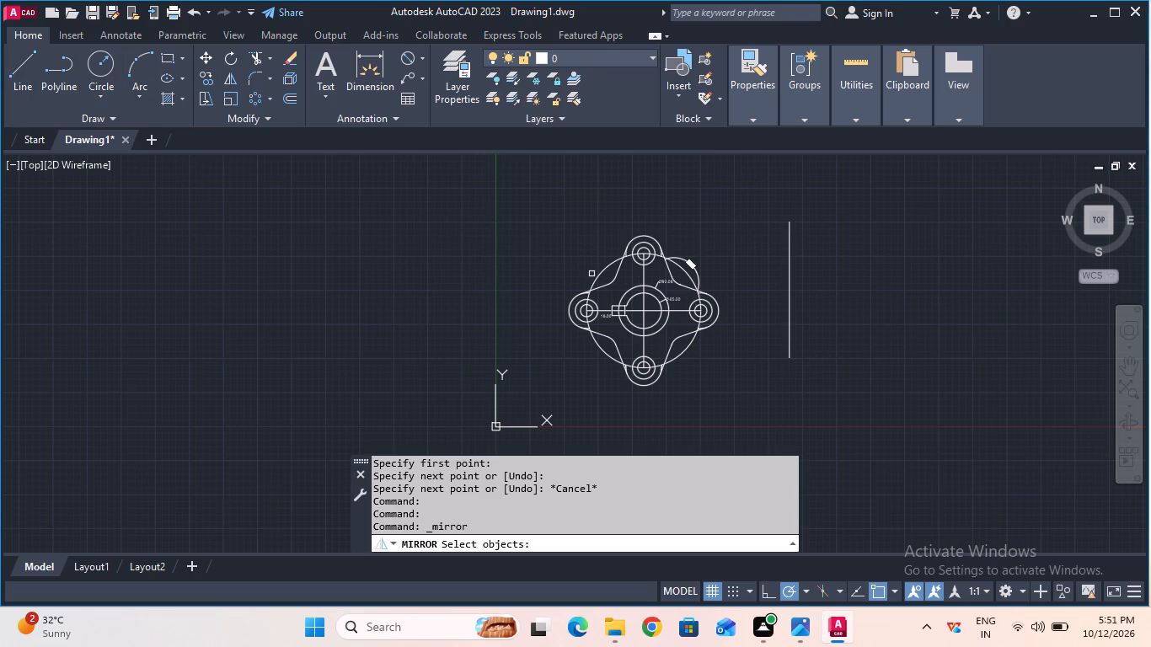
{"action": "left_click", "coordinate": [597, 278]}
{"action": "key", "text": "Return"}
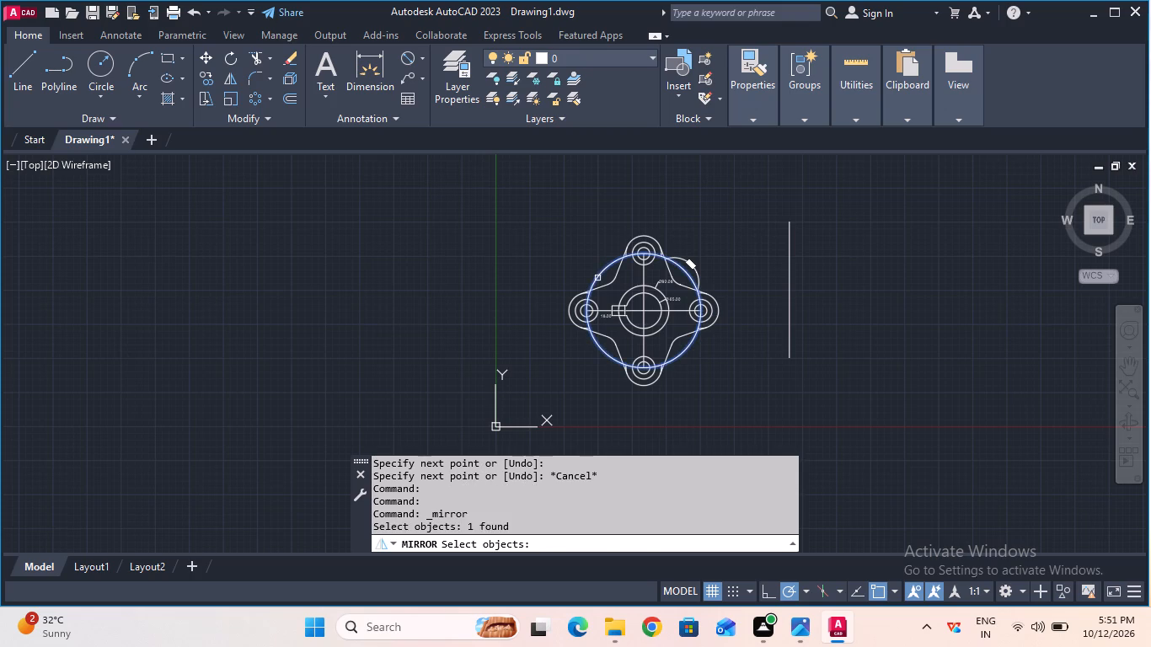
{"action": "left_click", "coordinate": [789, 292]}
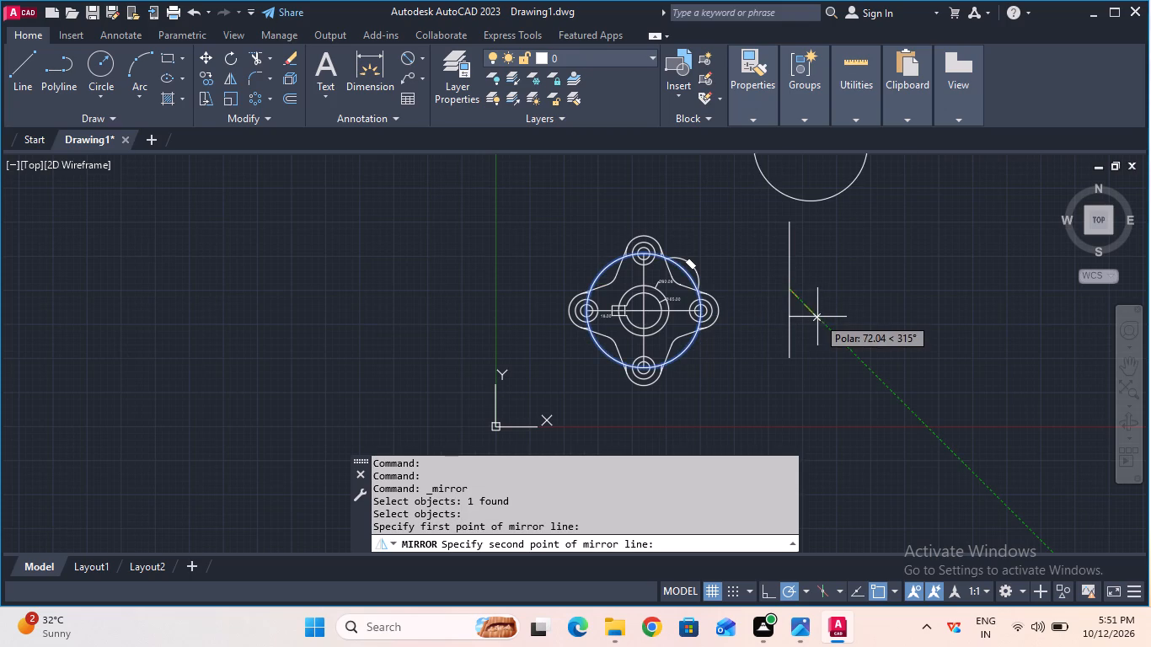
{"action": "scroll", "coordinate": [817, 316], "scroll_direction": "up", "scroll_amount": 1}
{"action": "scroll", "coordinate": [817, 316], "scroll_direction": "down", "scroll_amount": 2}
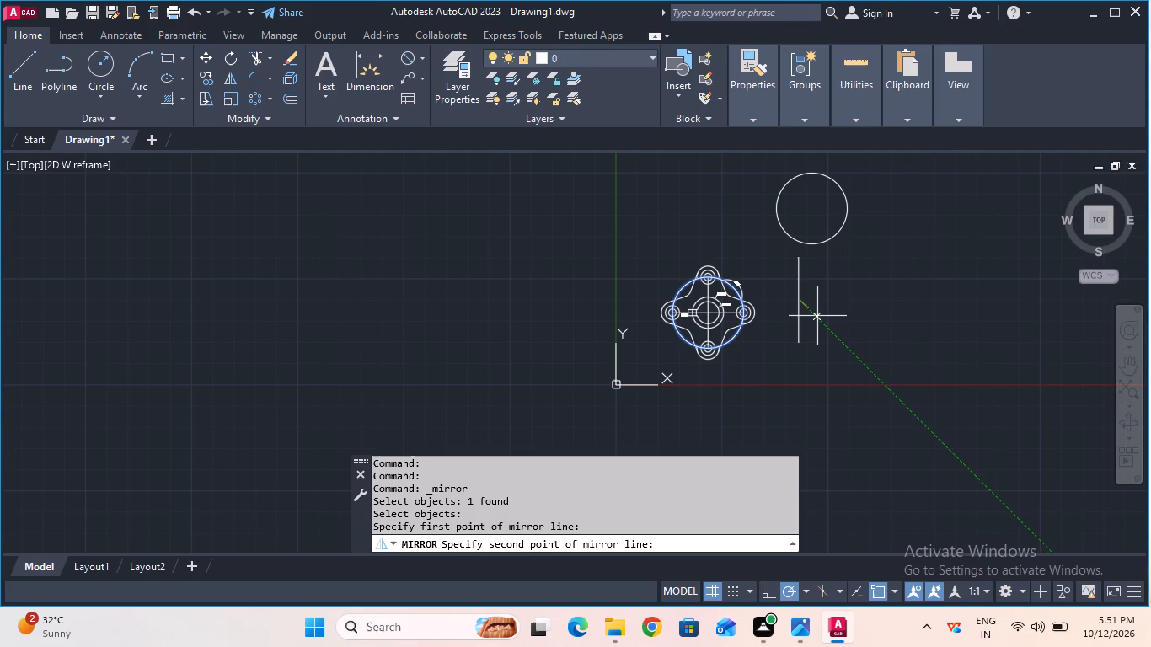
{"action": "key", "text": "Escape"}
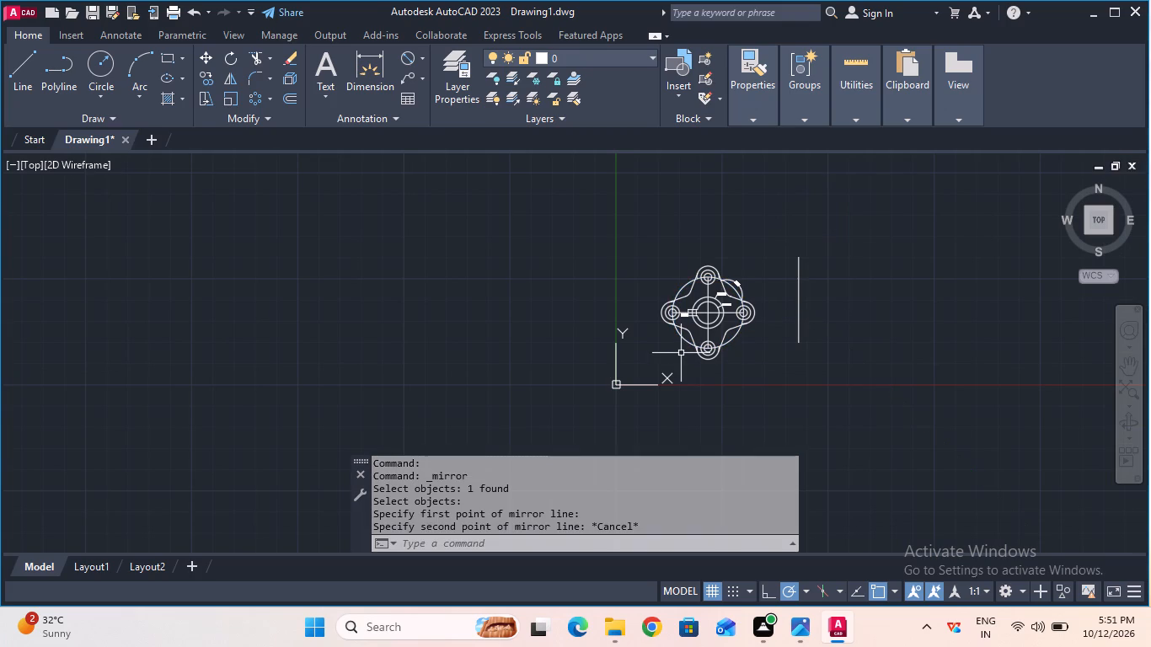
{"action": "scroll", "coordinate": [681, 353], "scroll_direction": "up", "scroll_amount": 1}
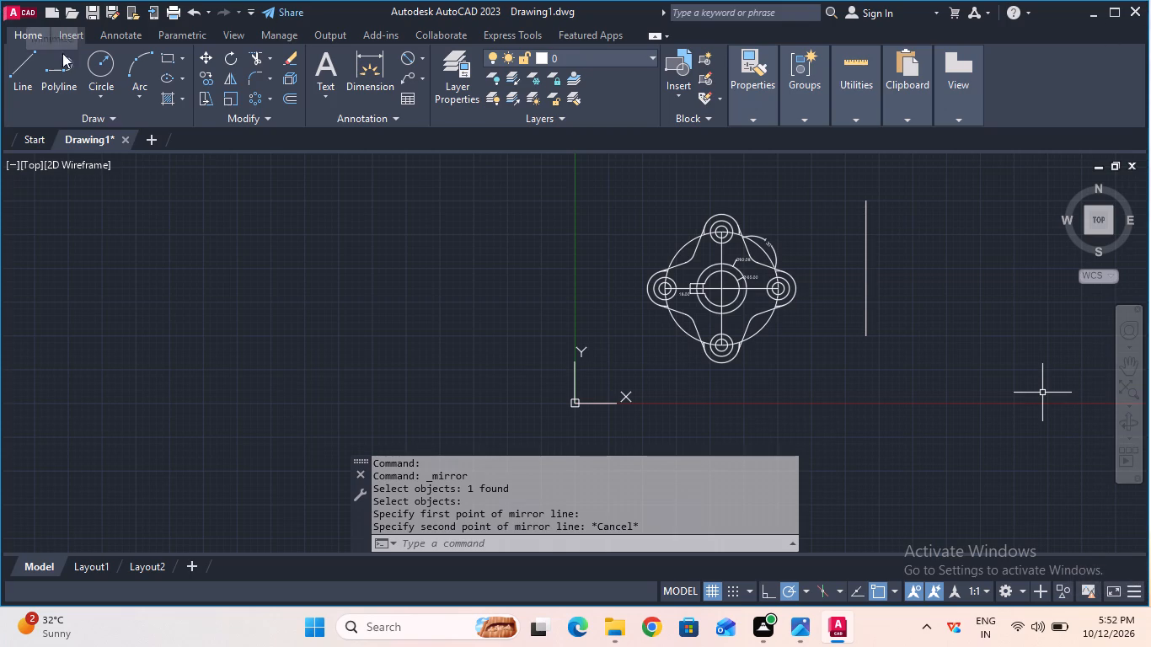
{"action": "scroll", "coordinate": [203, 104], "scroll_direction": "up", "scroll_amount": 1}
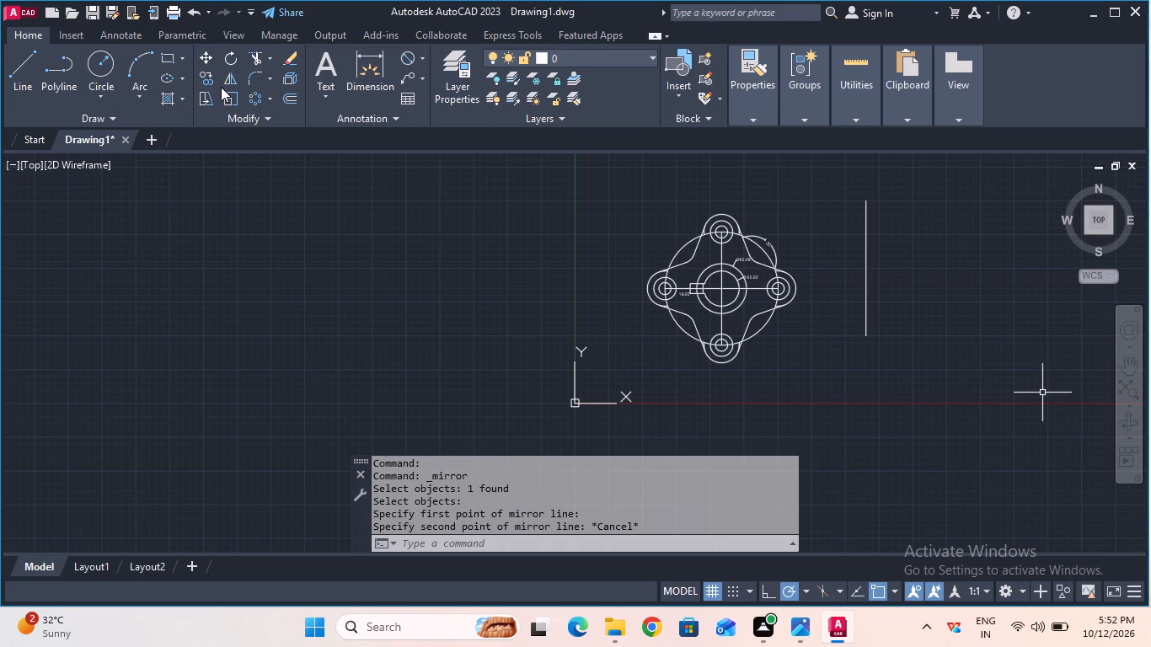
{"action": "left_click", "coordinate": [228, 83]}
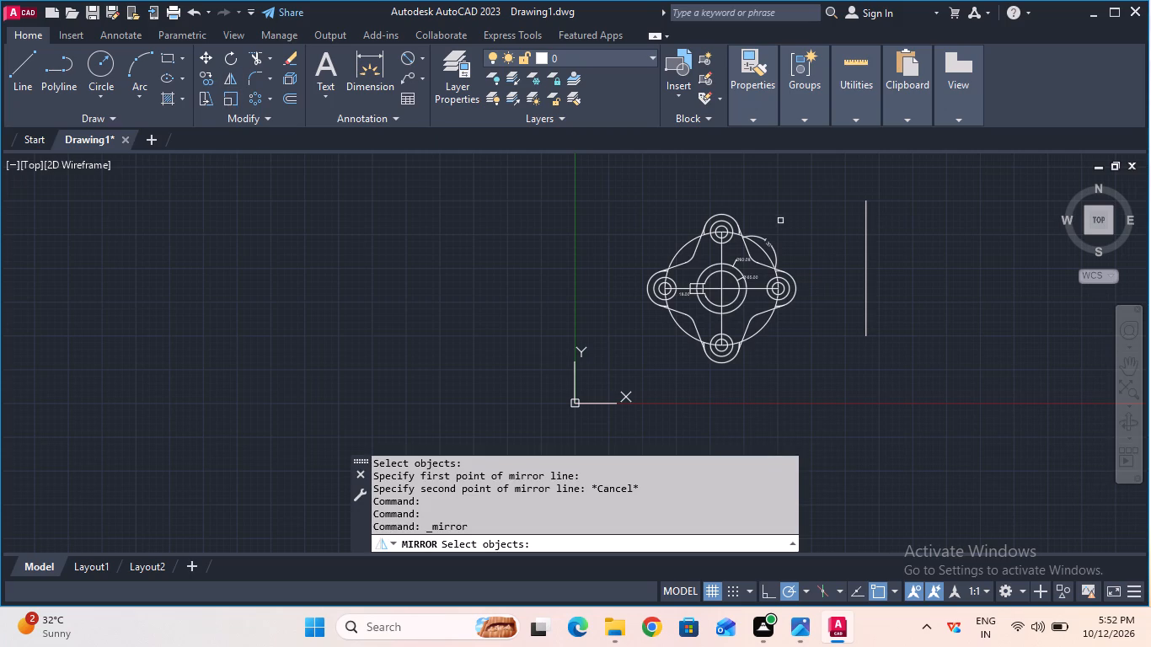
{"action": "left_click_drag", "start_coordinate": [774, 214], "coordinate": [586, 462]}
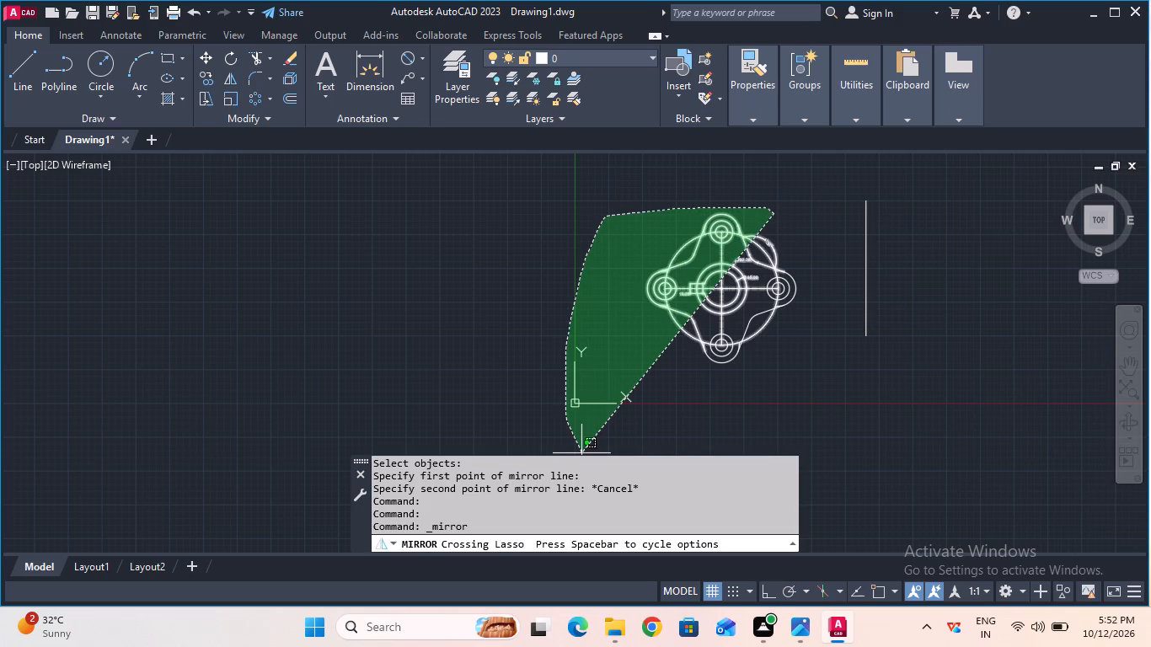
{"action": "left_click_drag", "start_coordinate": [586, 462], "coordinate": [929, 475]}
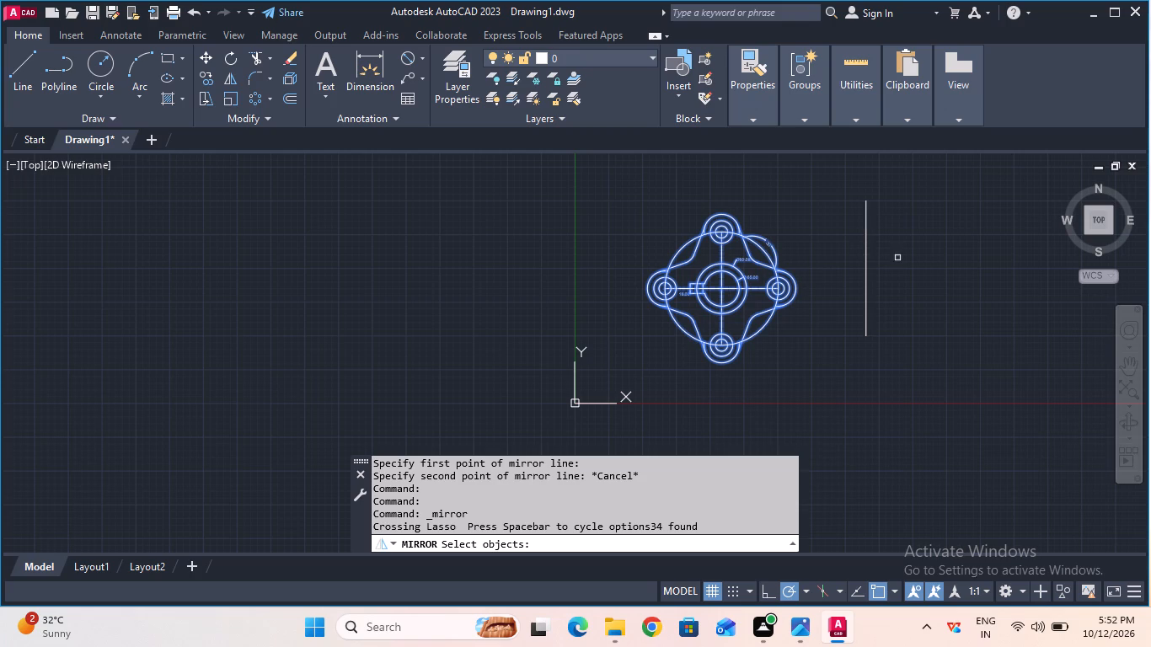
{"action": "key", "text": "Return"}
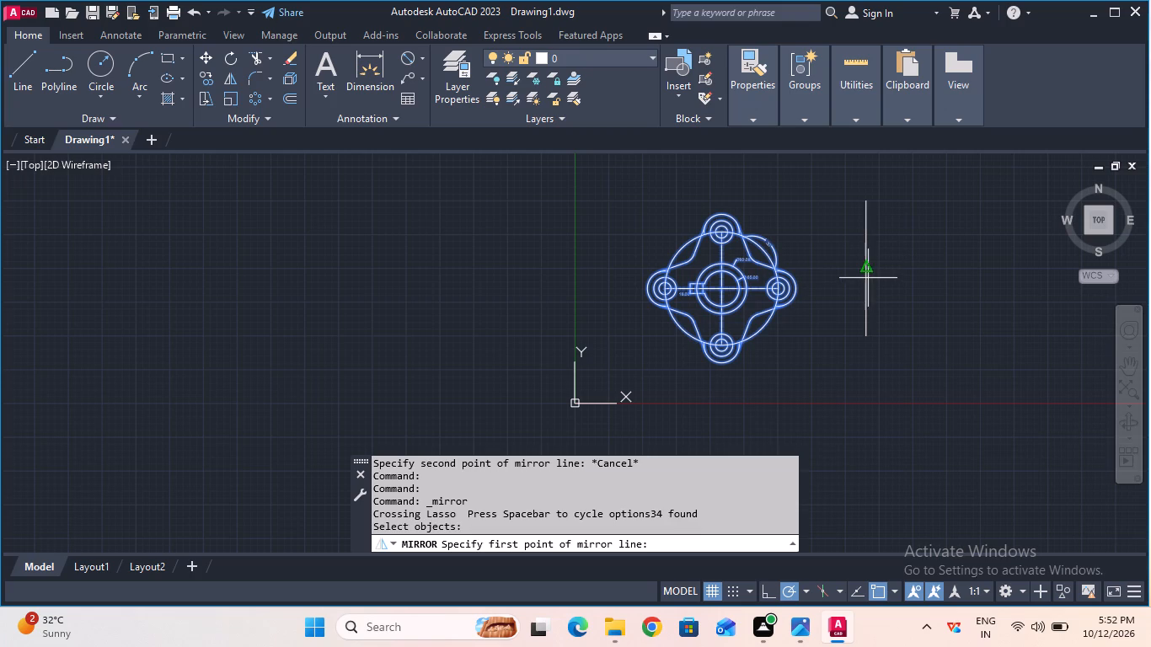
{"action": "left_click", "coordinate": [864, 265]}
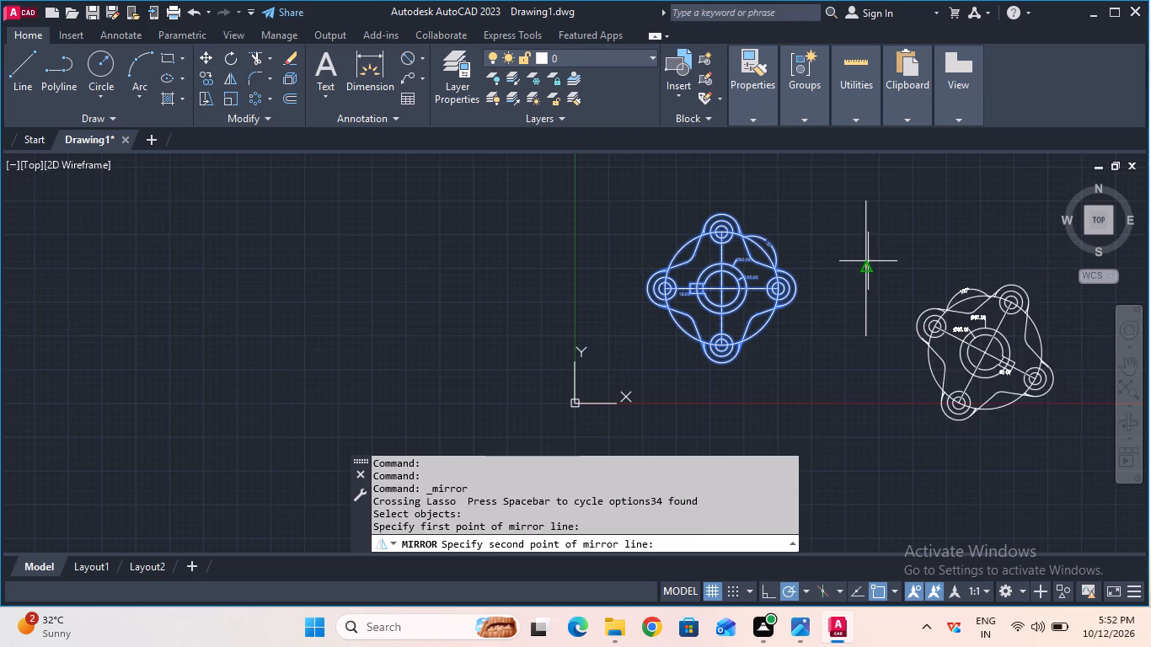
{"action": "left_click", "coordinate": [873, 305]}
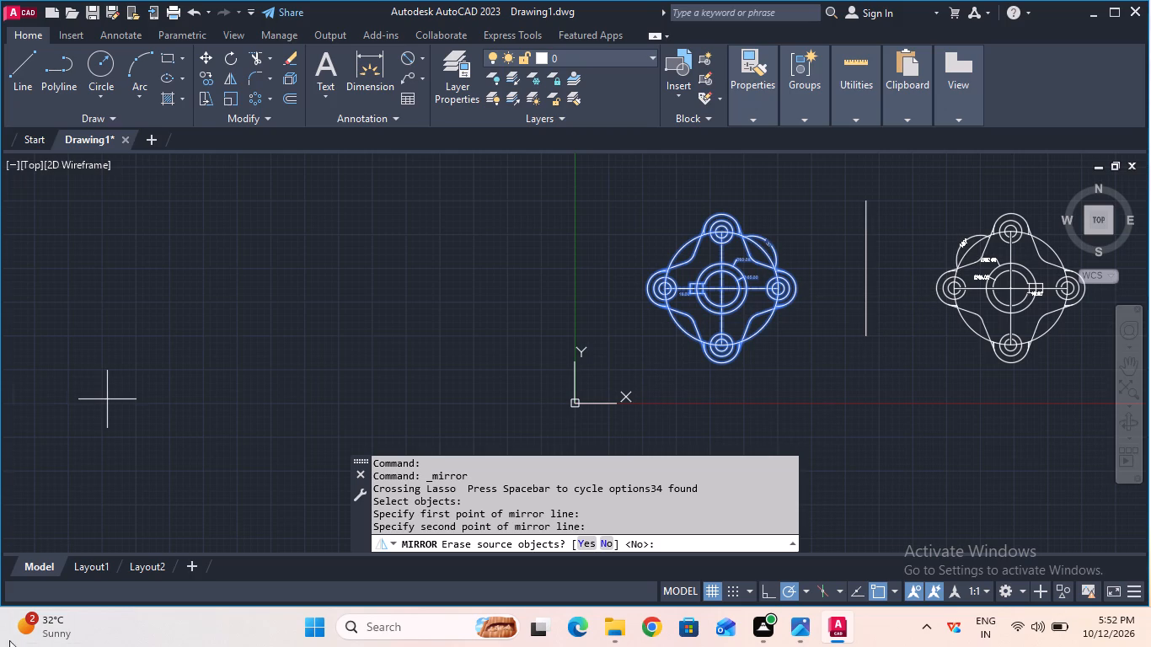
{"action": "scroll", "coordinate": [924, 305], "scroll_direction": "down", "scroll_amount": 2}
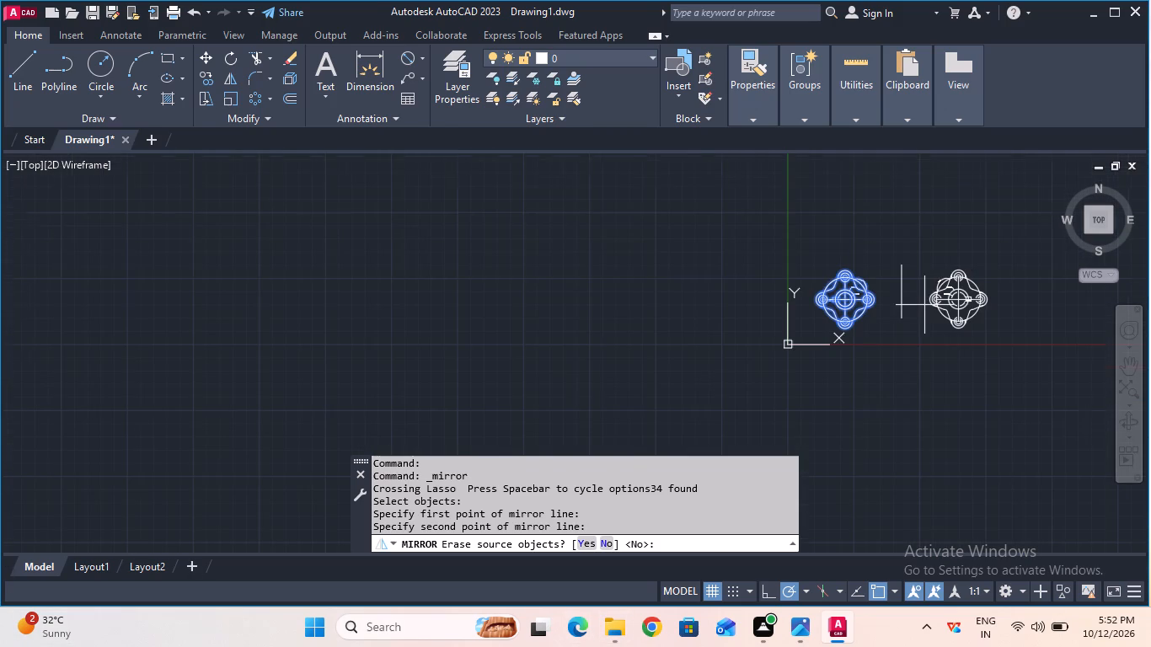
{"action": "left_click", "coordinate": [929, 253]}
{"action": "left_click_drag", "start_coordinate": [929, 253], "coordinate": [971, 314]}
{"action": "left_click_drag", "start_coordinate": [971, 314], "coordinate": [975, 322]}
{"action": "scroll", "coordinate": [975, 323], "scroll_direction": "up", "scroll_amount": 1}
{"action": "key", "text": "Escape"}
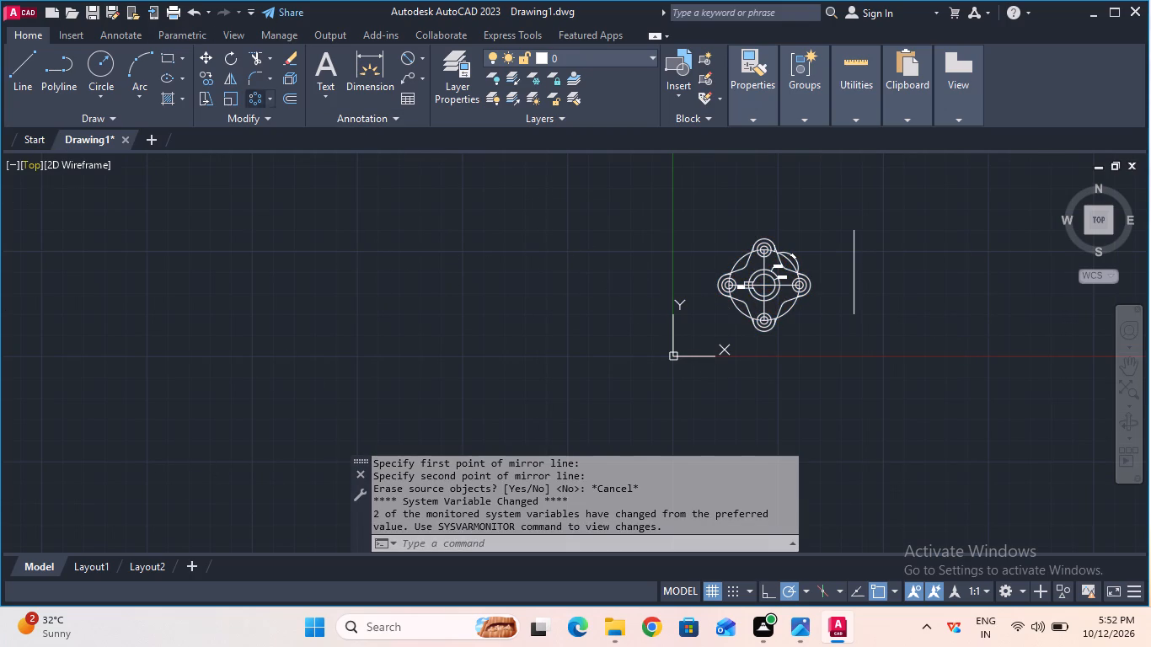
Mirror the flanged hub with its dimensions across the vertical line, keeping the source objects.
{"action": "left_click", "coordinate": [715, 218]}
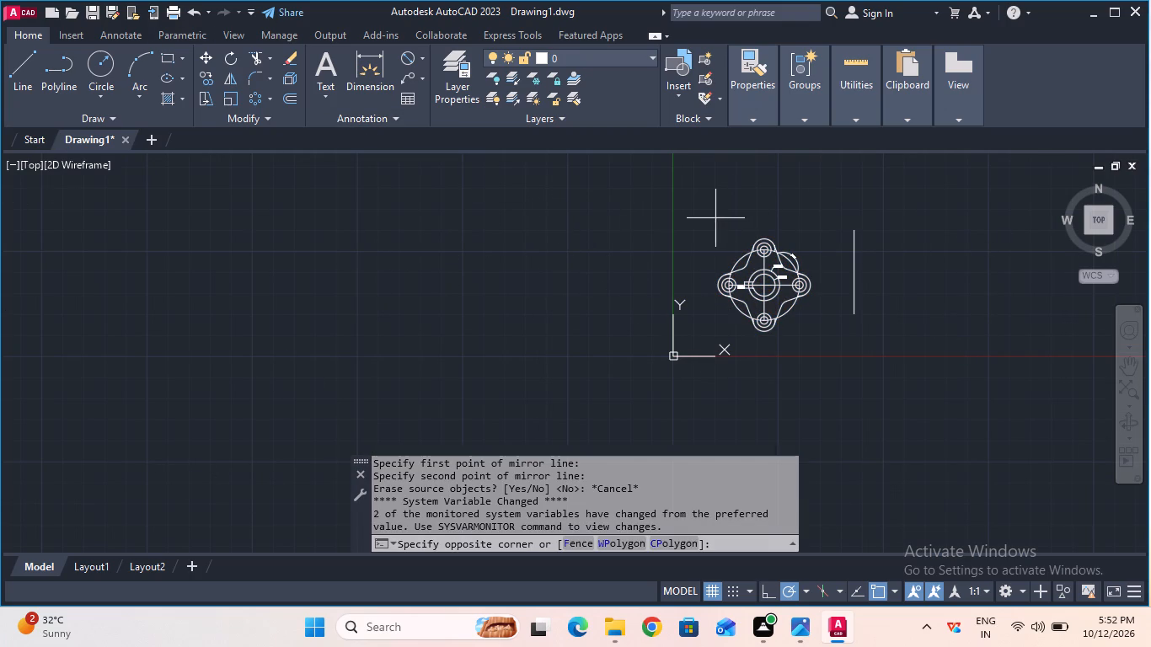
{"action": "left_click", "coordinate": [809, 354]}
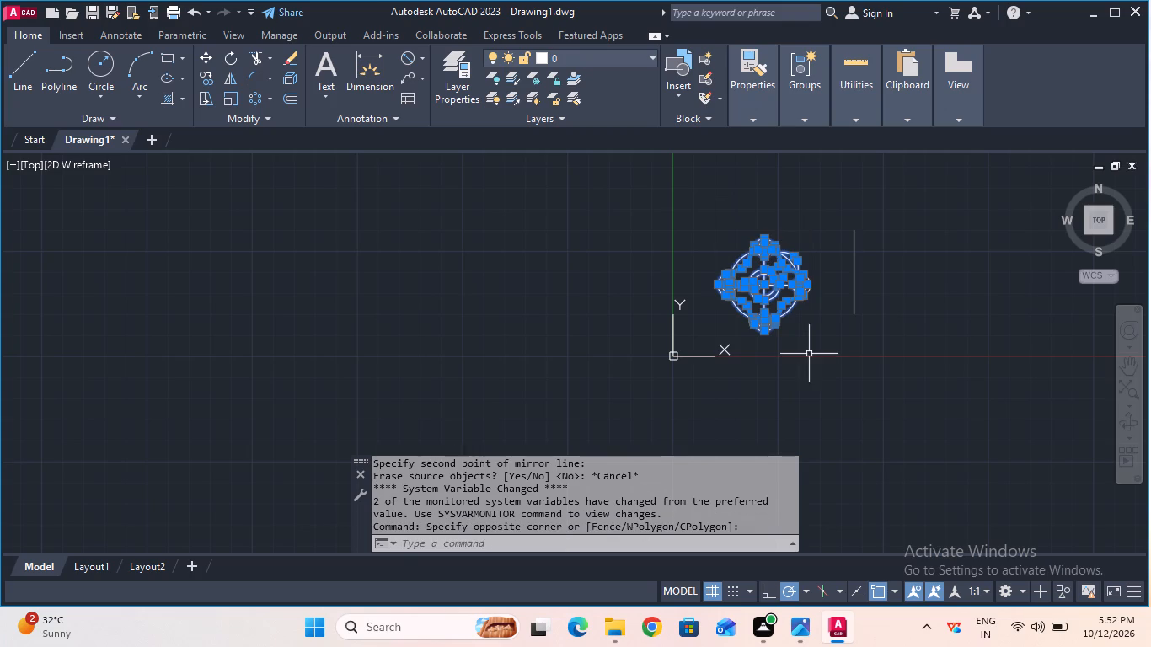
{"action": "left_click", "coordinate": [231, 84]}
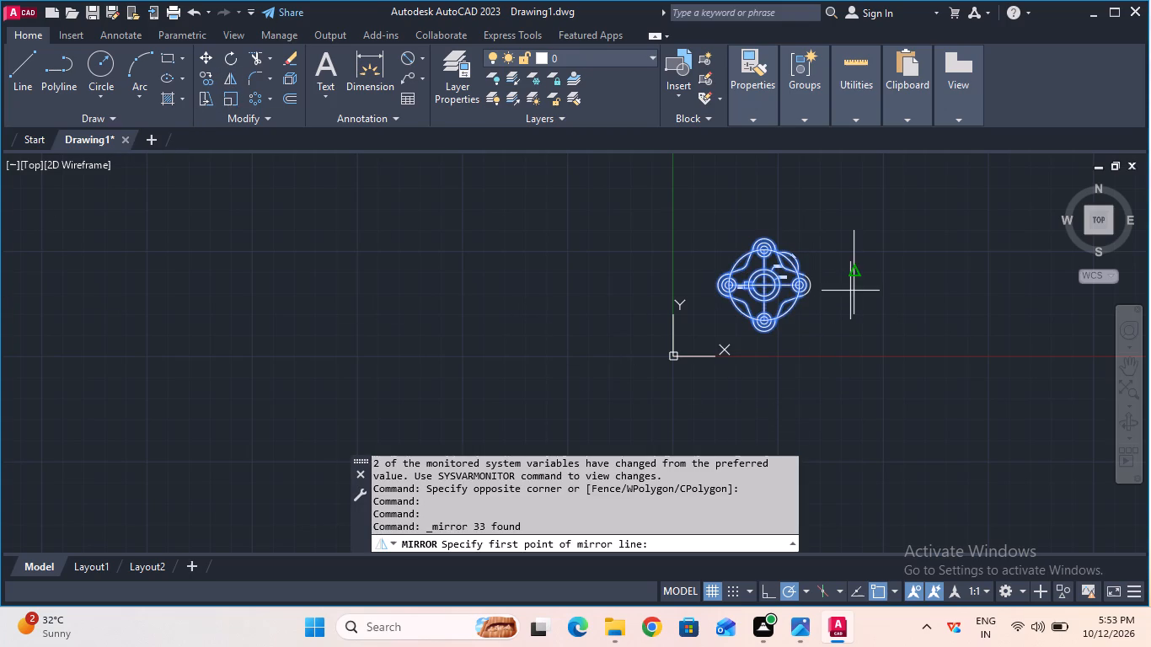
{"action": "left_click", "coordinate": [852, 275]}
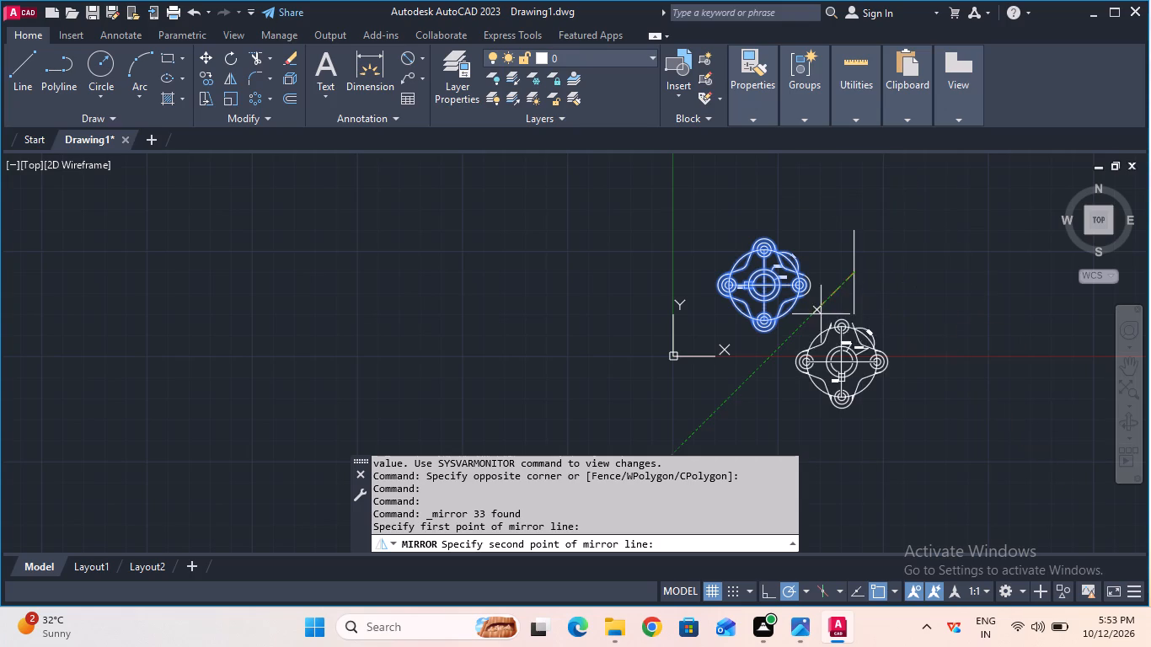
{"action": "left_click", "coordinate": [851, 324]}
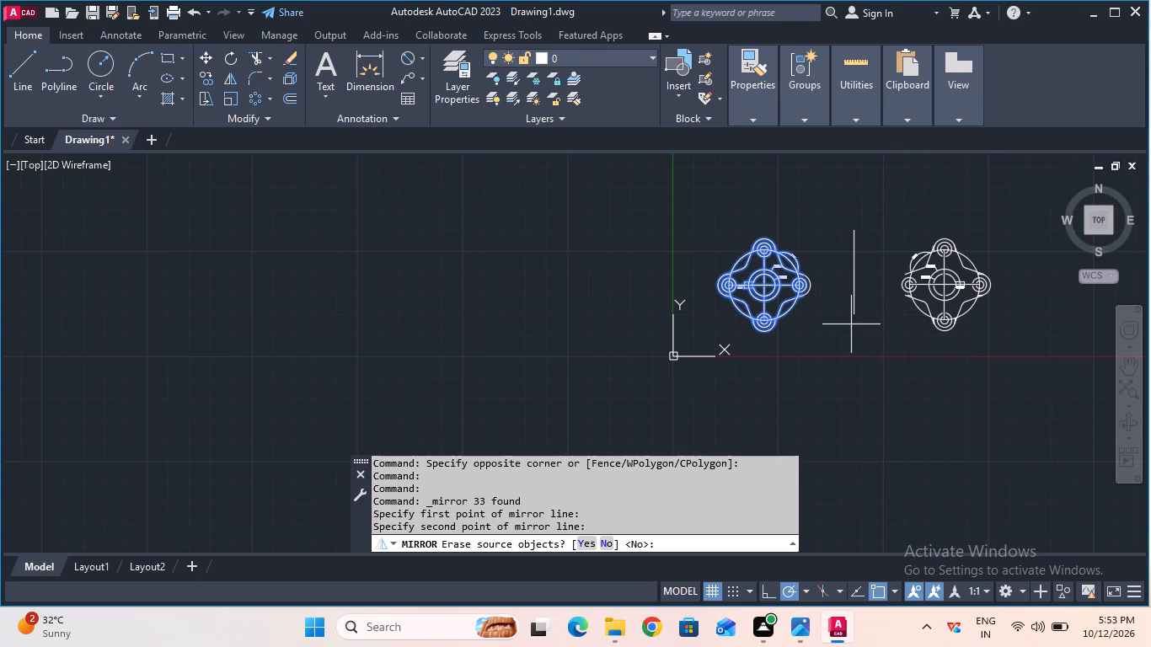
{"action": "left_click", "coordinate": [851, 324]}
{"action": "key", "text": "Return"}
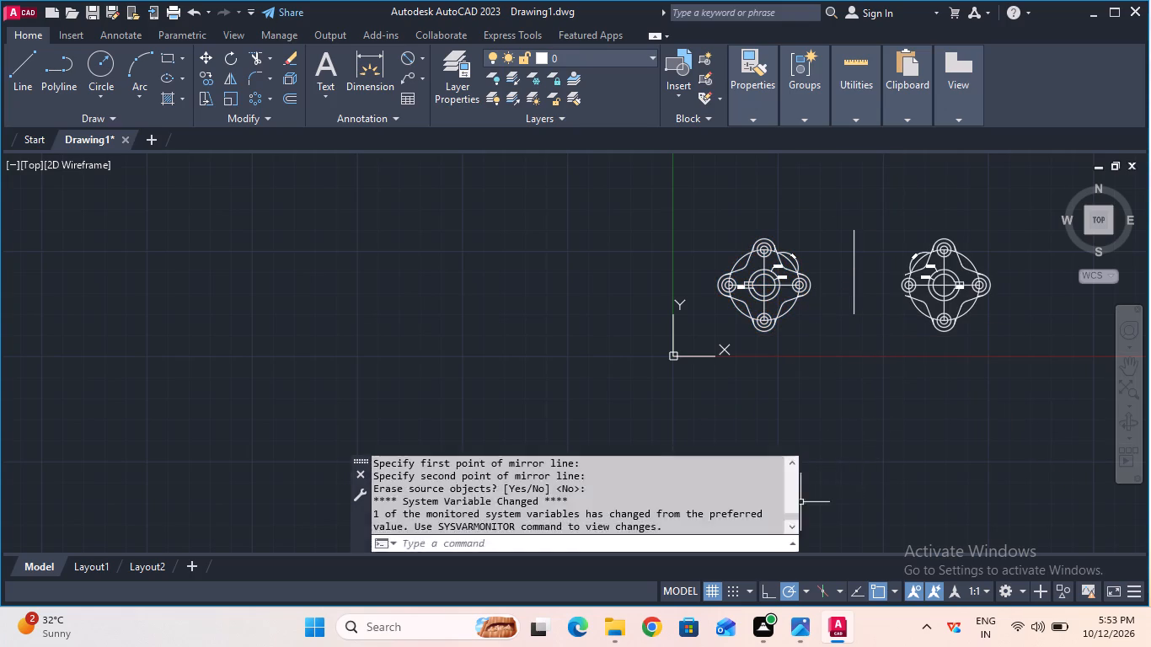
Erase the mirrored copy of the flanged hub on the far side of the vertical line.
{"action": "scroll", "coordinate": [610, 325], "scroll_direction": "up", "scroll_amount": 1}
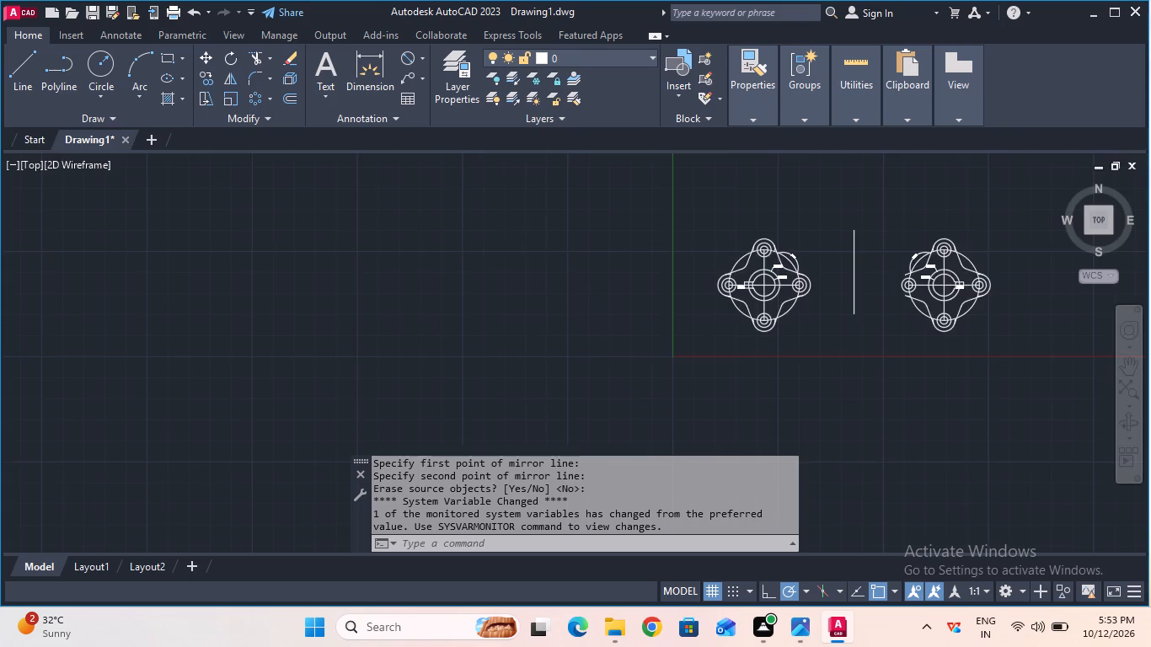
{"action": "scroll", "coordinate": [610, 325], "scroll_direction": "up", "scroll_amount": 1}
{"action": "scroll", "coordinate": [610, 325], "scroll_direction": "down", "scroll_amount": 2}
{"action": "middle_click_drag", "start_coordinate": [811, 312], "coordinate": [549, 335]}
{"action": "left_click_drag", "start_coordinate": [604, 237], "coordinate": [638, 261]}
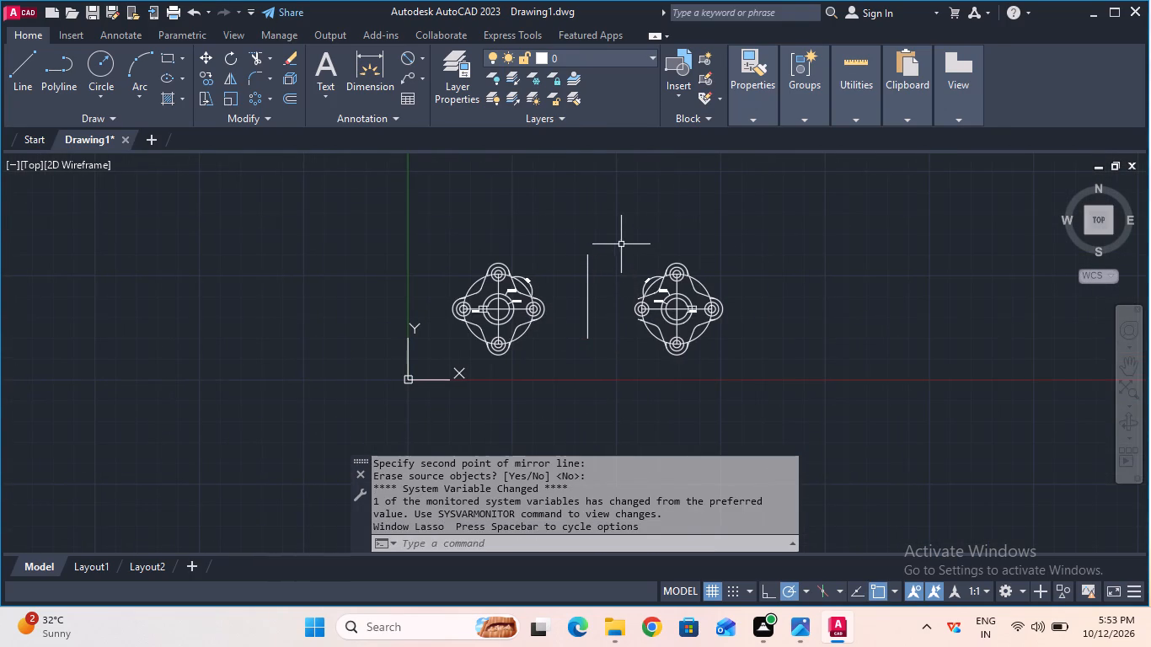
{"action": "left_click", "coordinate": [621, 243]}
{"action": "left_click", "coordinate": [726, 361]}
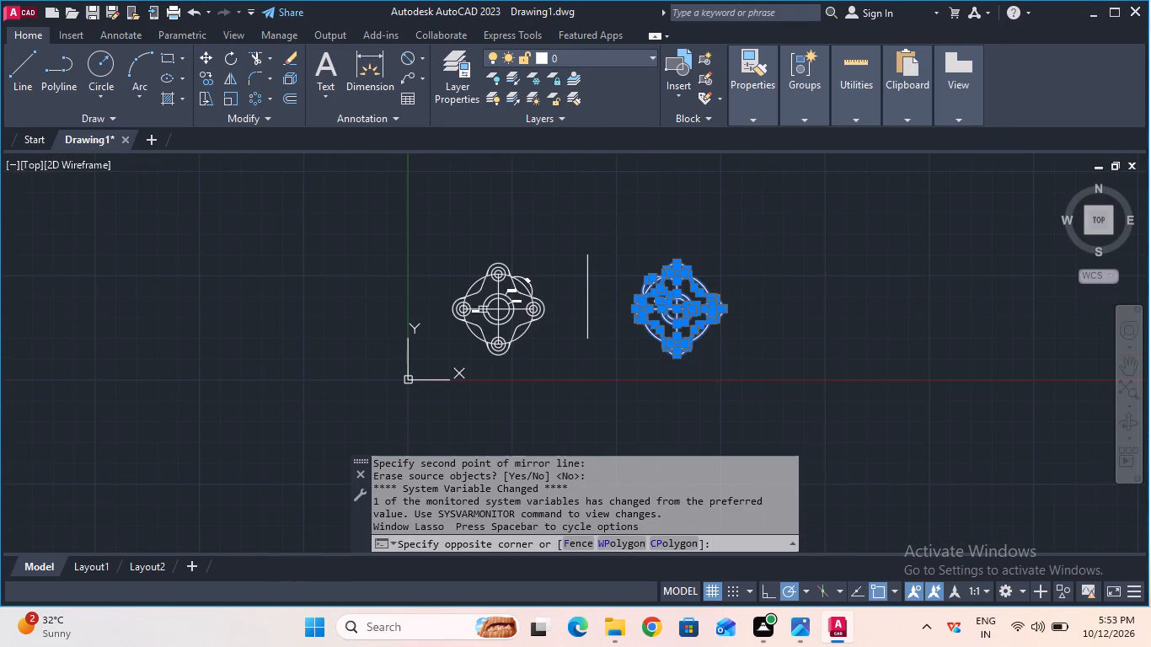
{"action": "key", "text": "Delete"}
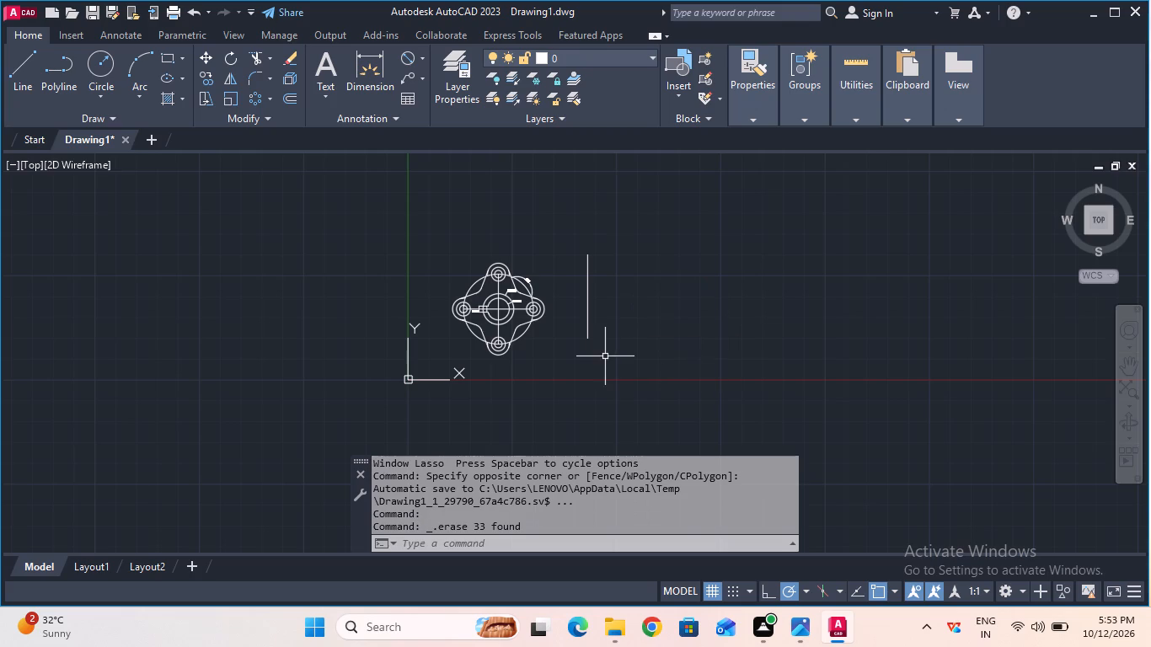
Erase the vertical mirror line beside the flanged hub.
{"action": "left_click", "coordinate": [586, 328]}
{"action": "key", "text": "Delete"}
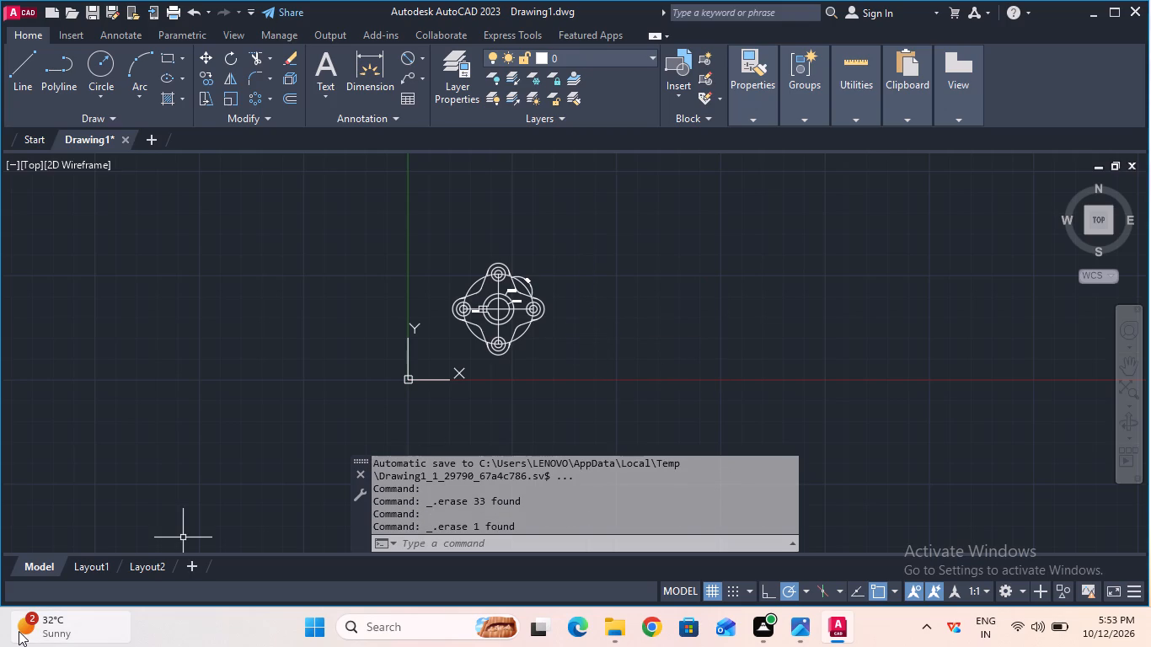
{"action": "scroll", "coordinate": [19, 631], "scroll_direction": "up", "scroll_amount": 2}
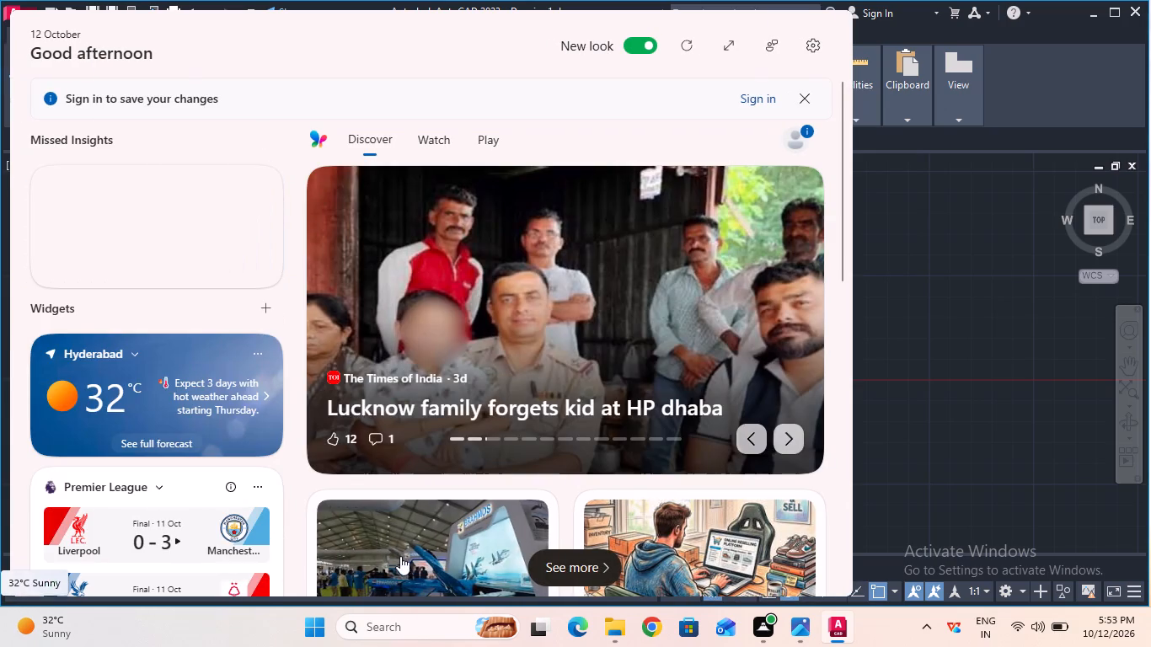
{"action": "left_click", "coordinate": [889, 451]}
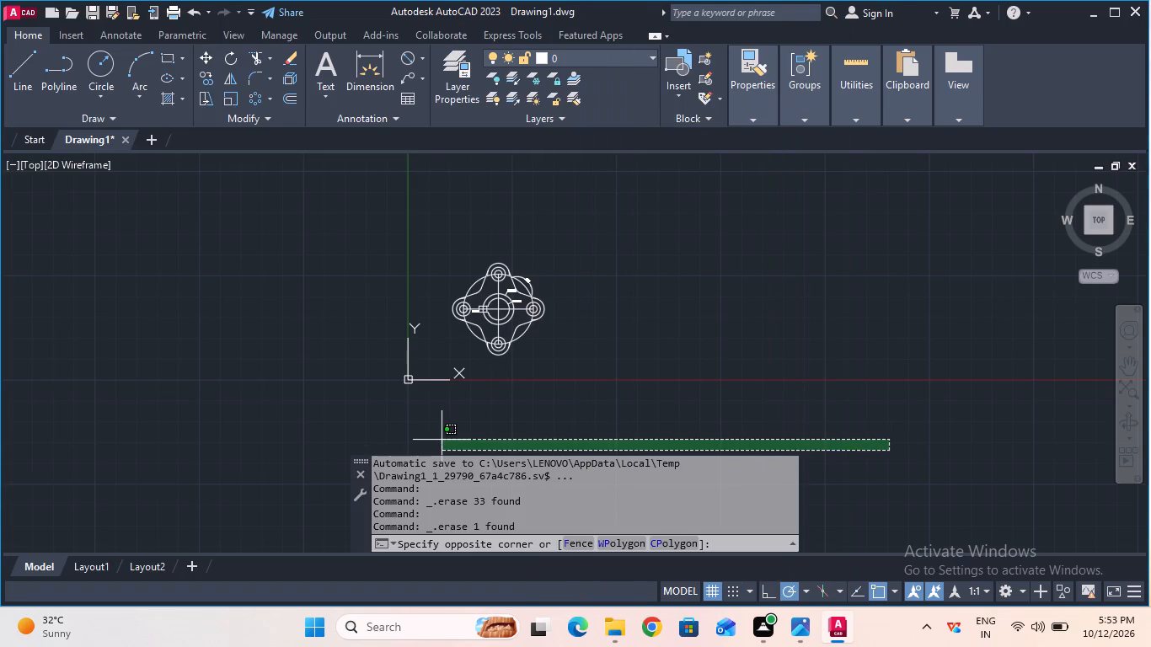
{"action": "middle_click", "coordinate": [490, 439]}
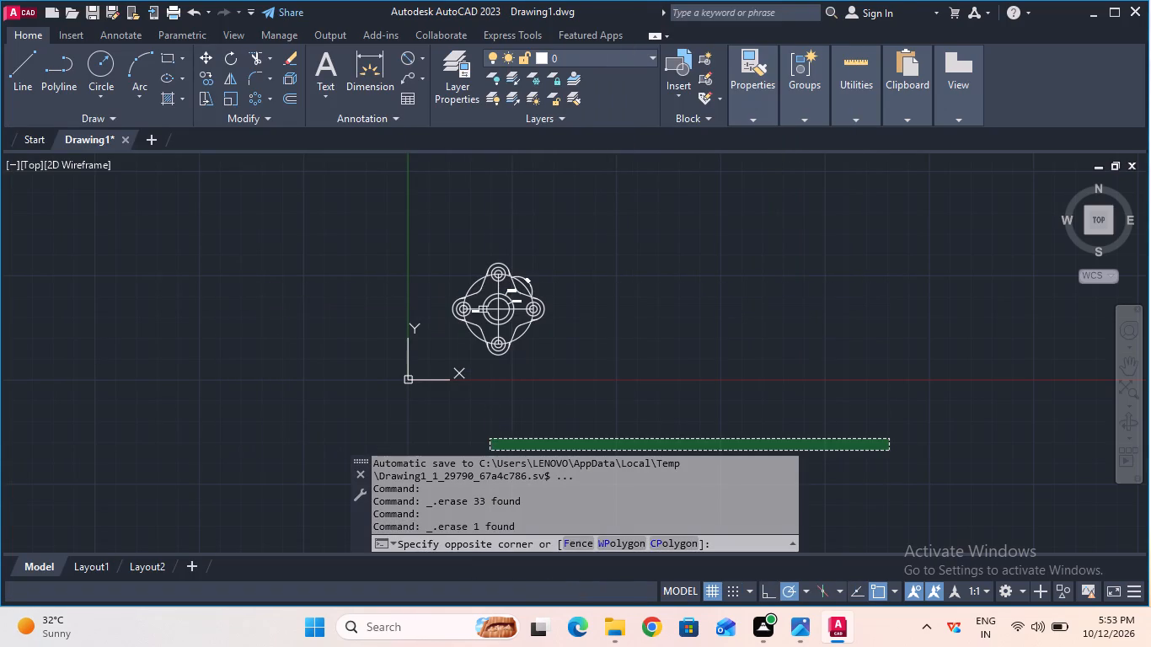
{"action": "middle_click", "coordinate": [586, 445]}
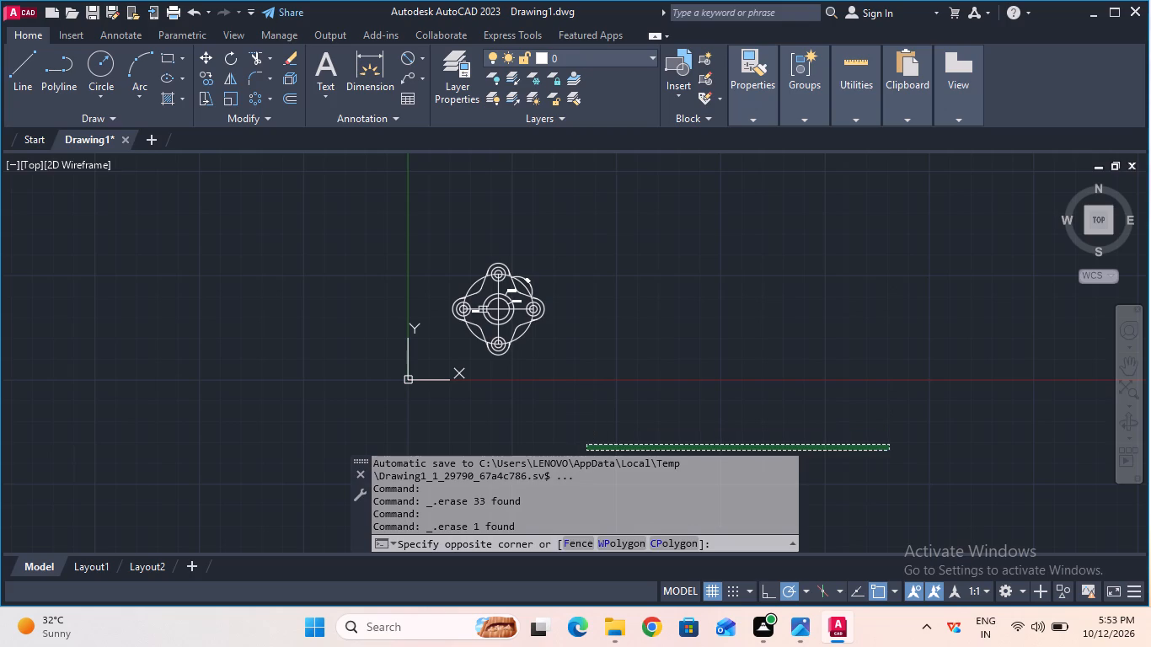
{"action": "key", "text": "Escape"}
Add a radius dimension to the concave fillet arc between the top and left ears, placing its text outside the flange.
{"action": "scroll", "coordinate": [516, 361], "scroll_direction": "up", "scroll_amount": 1}
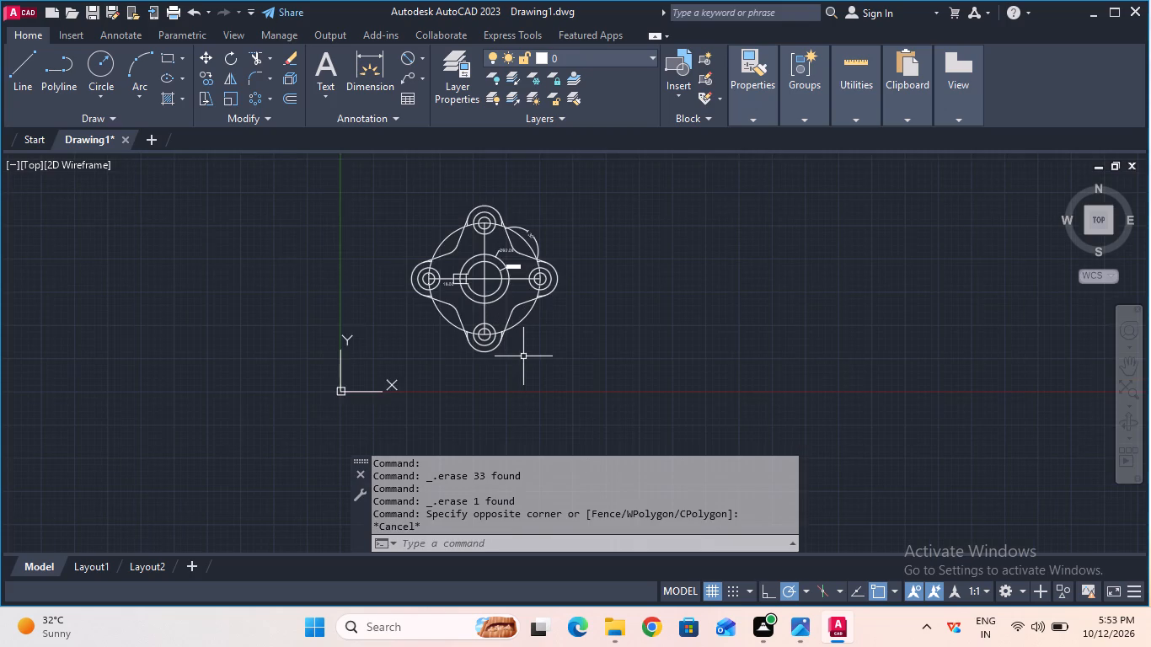
{"action": "scroll", "coordinate": [523, 356], "scroll_direction": "up", "scroll_amount": 1}
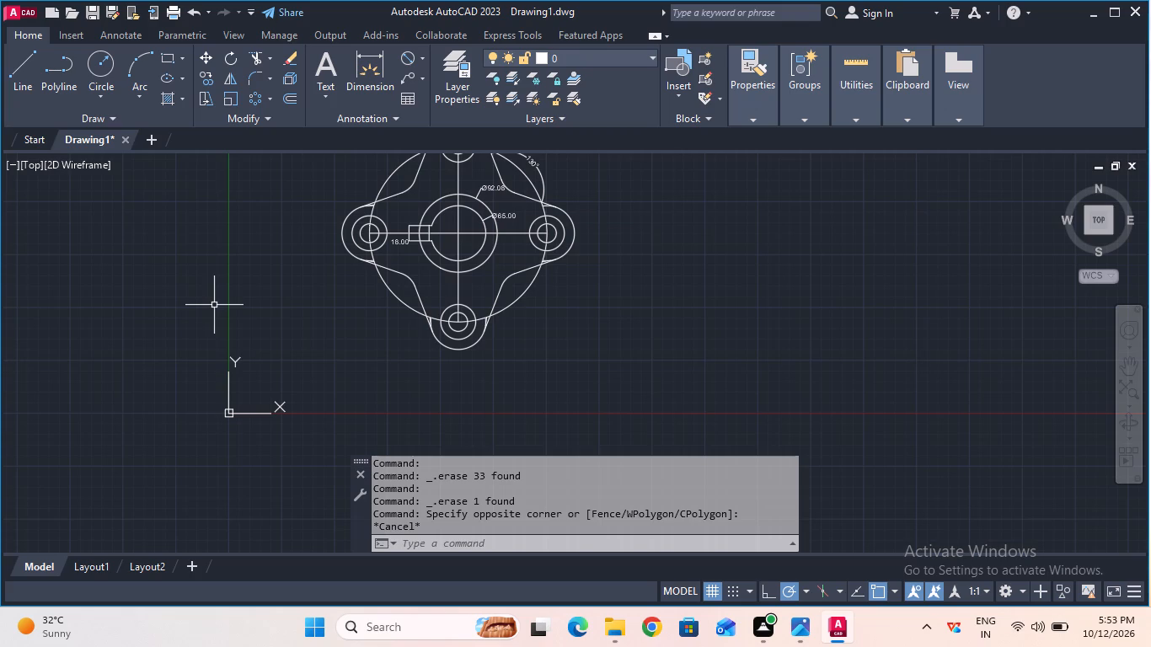
{"action": "scroll", "coordinate": [309, 317], "scroll_direction": "down", "scroll_amount": 1}
{"action": "middle_click_drag", "start_coordinate": [309, 317], "coordinate": [322, 366]}
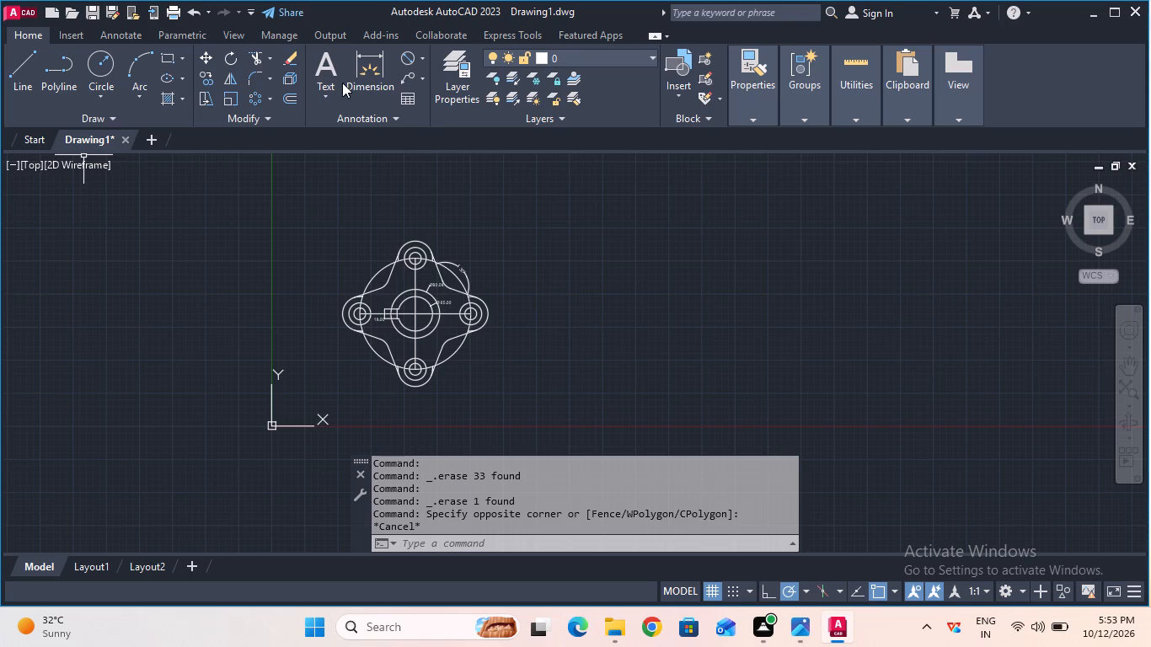
{"action": "left_click", "coordinate": [426, 59]}
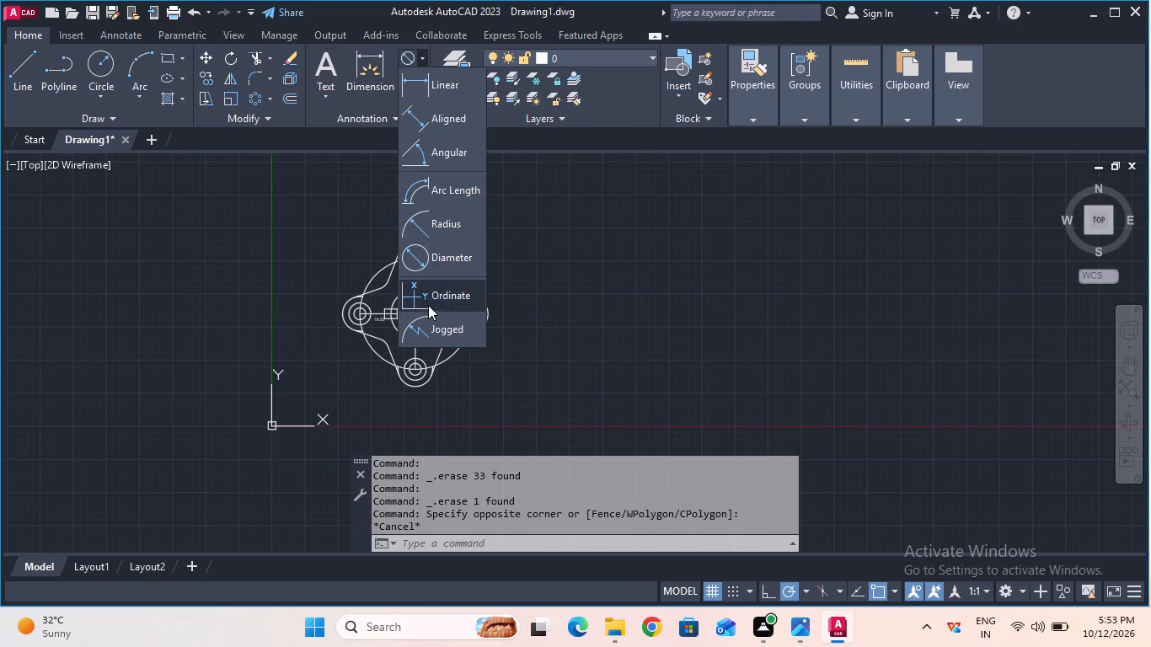
{"action": "left_click", "coordinate": [436, 223]}
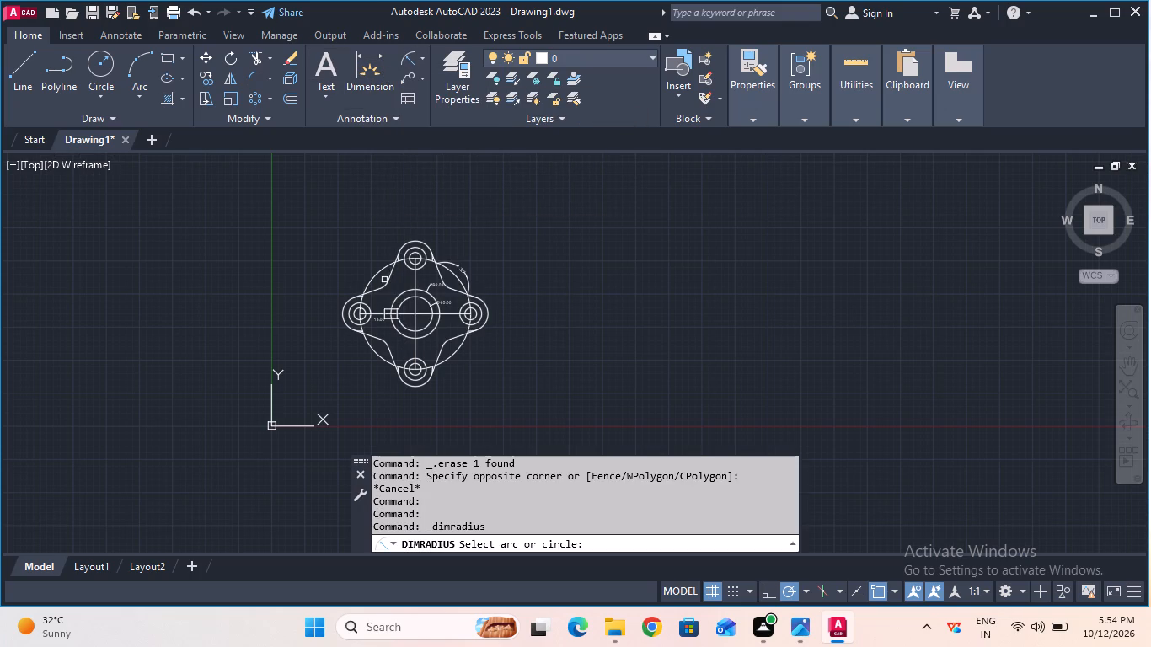
{"action": "left_click", "coordinate": [384, 286]}
{"action": "left_click", "coordinate": [358, 253]}
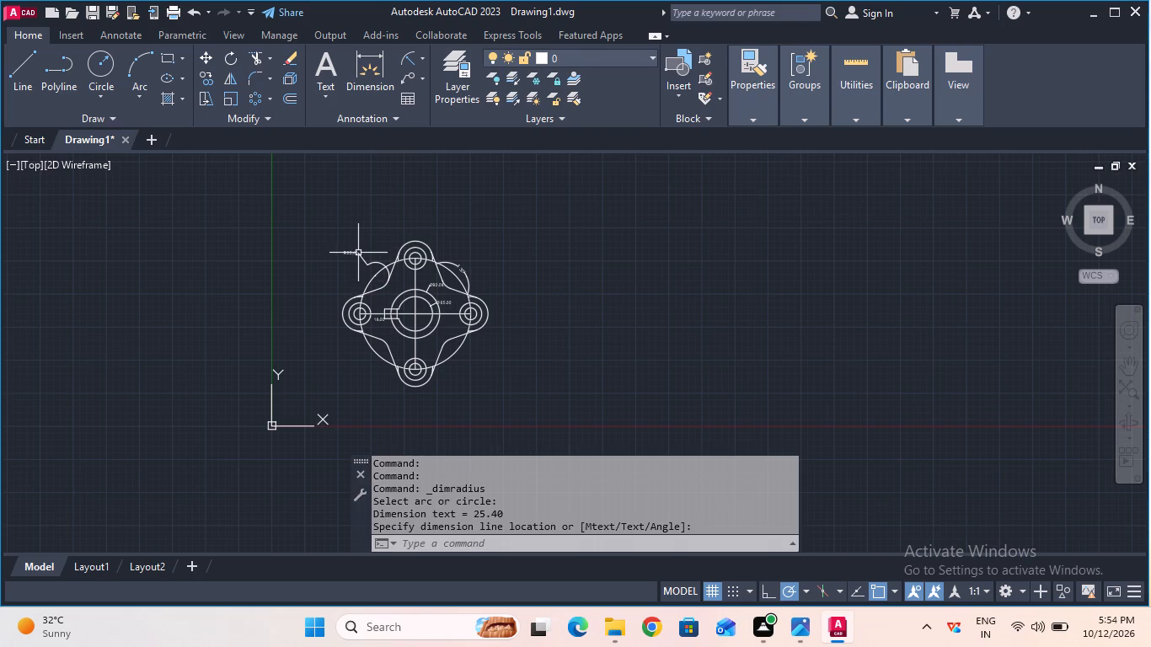
{"action": "scroll", "coordinate": [392, 357], "scroll_direction": "up", "scroll_amount": 1}
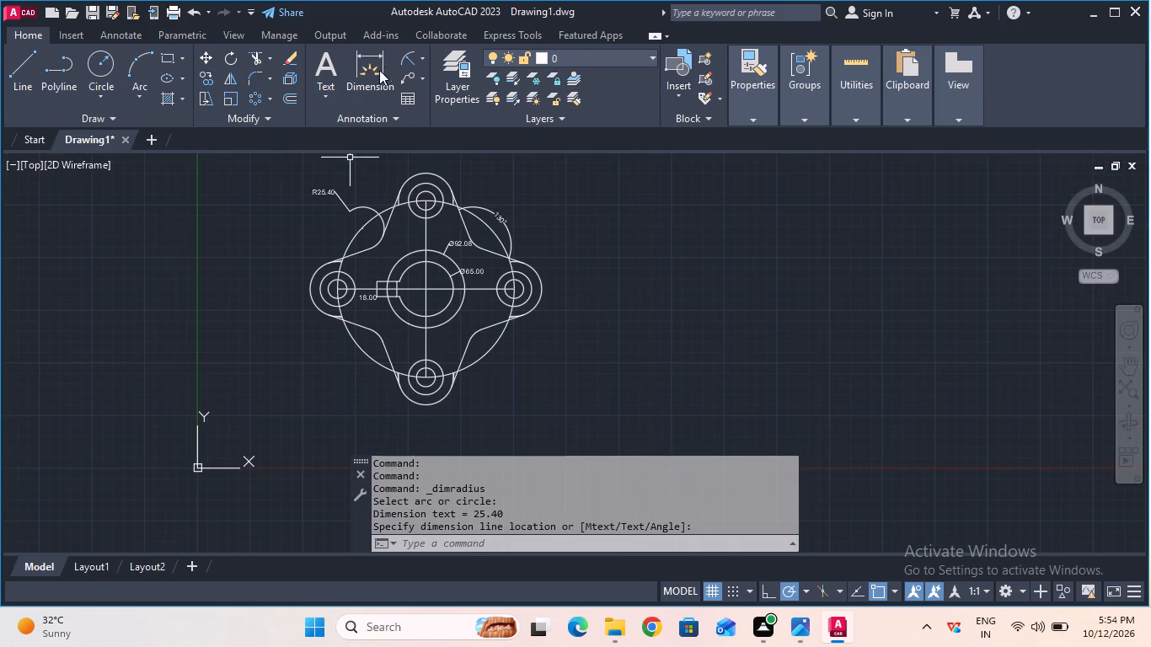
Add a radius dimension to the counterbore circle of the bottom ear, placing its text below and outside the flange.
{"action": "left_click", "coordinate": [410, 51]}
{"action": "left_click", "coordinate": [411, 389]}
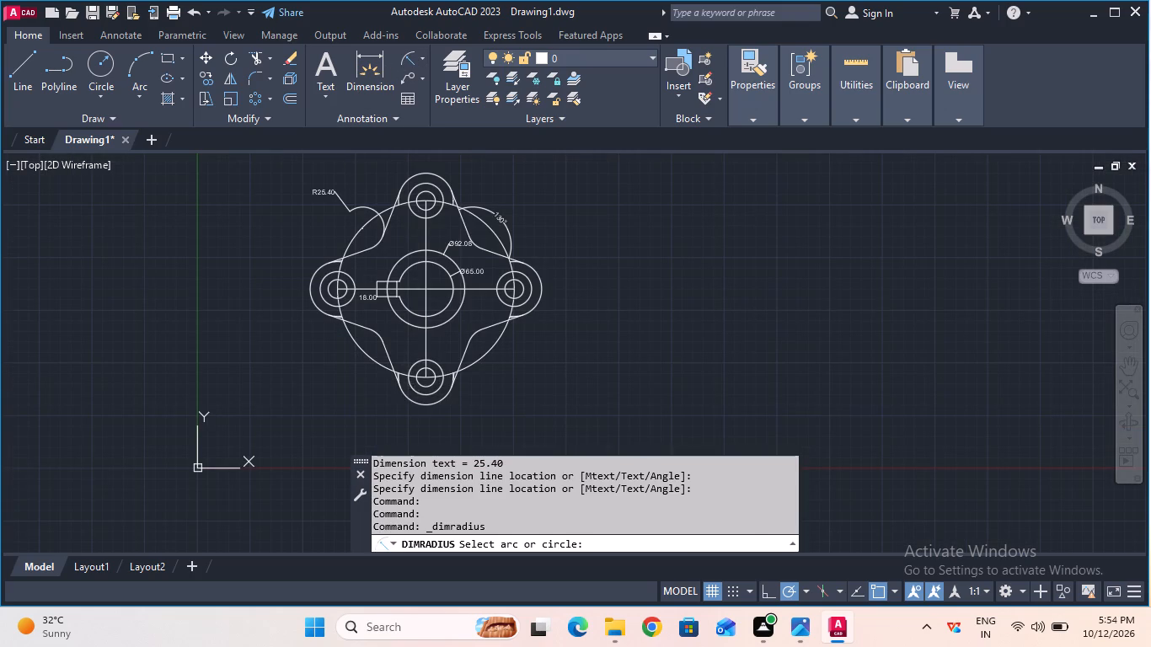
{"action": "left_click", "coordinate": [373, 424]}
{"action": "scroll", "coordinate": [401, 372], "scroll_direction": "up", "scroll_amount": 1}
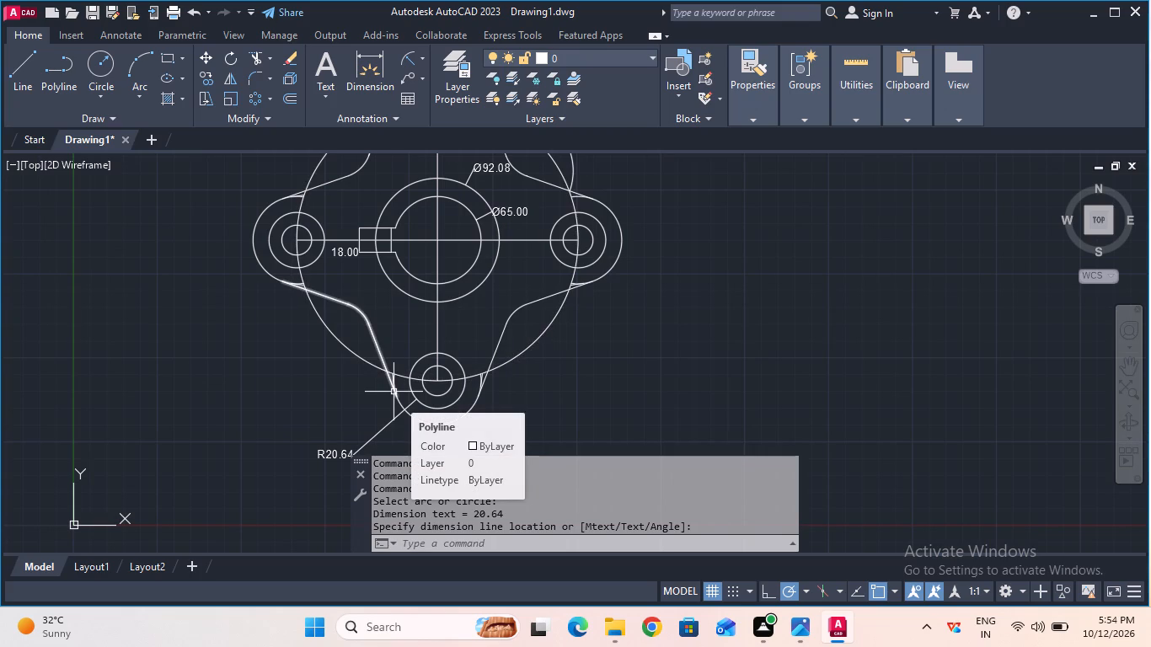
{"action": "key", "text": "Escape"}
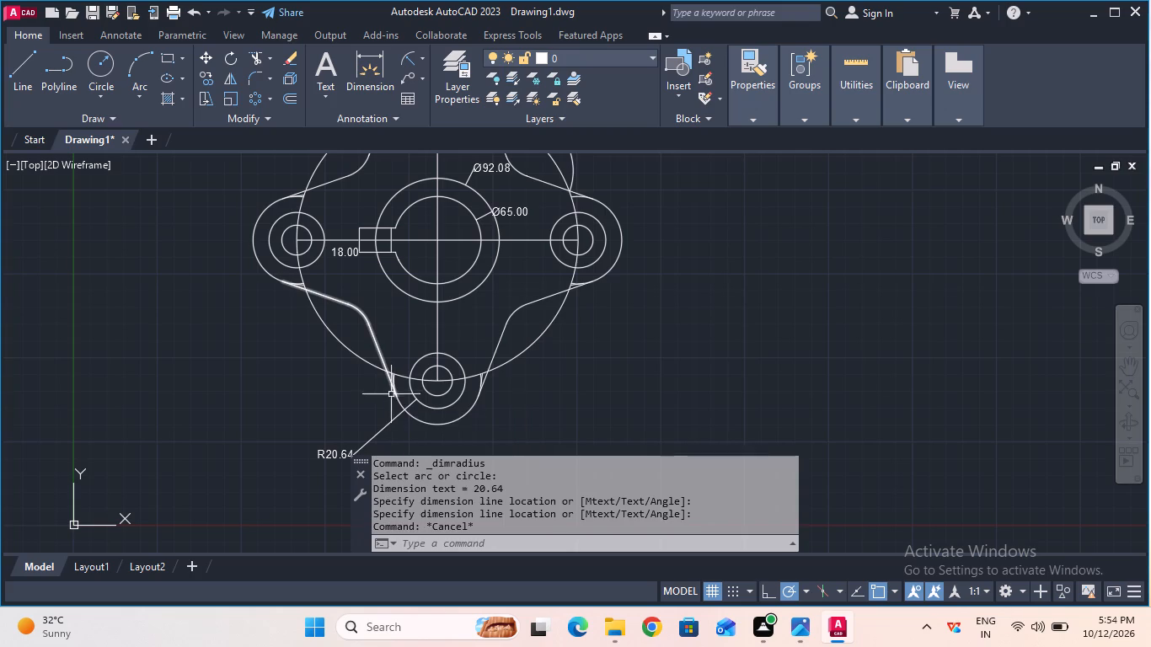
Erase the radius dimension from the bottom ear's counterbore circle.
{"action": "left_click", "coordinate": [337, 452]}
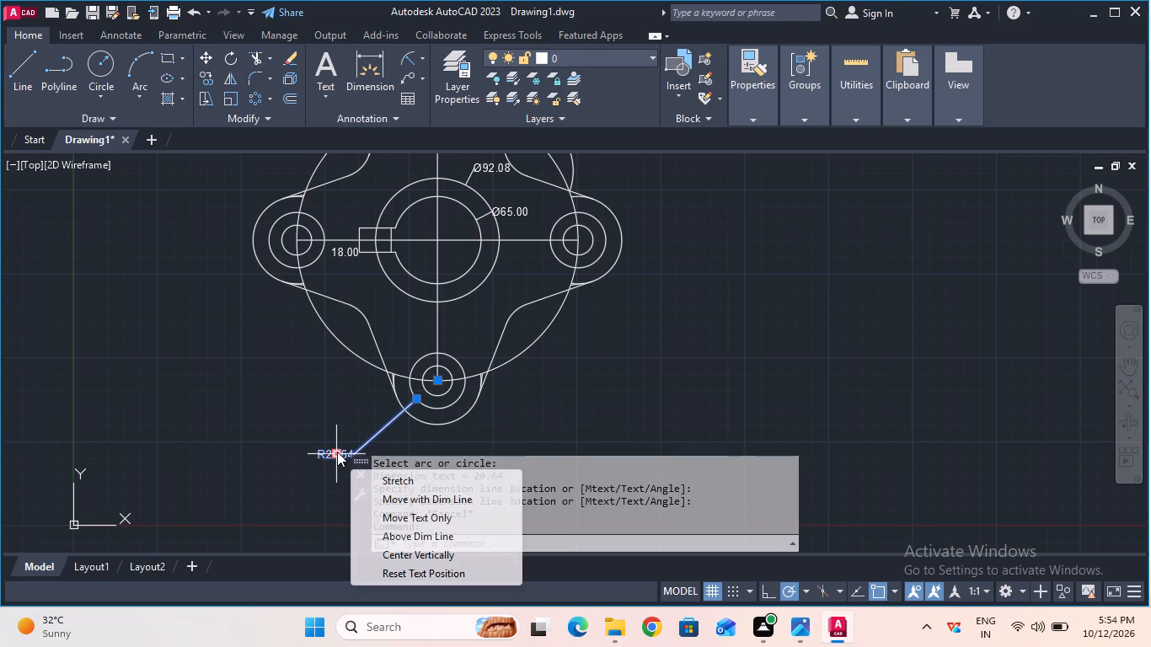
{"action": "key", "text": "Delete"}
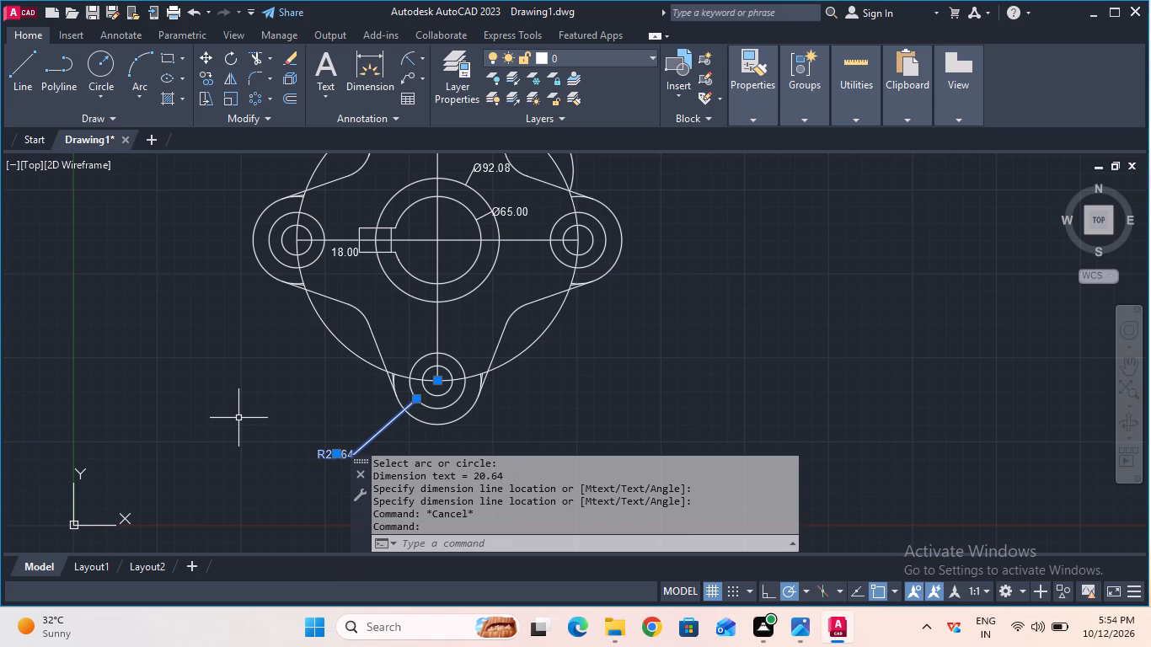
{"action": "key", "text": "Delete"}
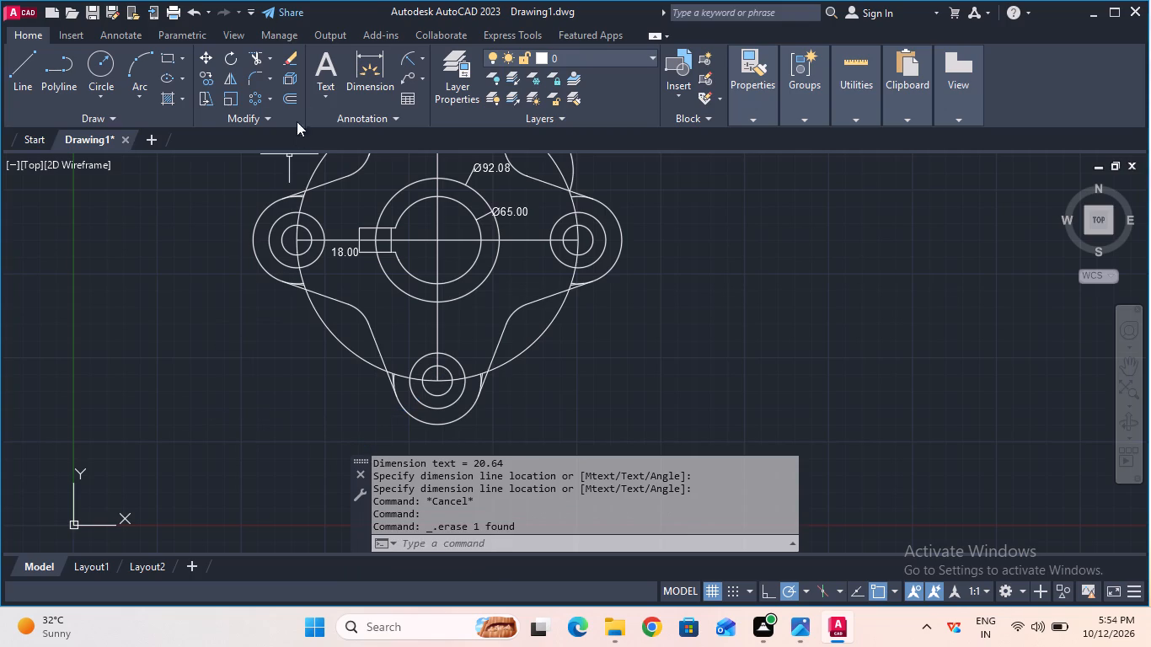
Add a diameter dimension to the bottom ear's counterbore circle, placing its text to the left outside the ear.
{"action": "left_click", "coordinate": [404, 53]}
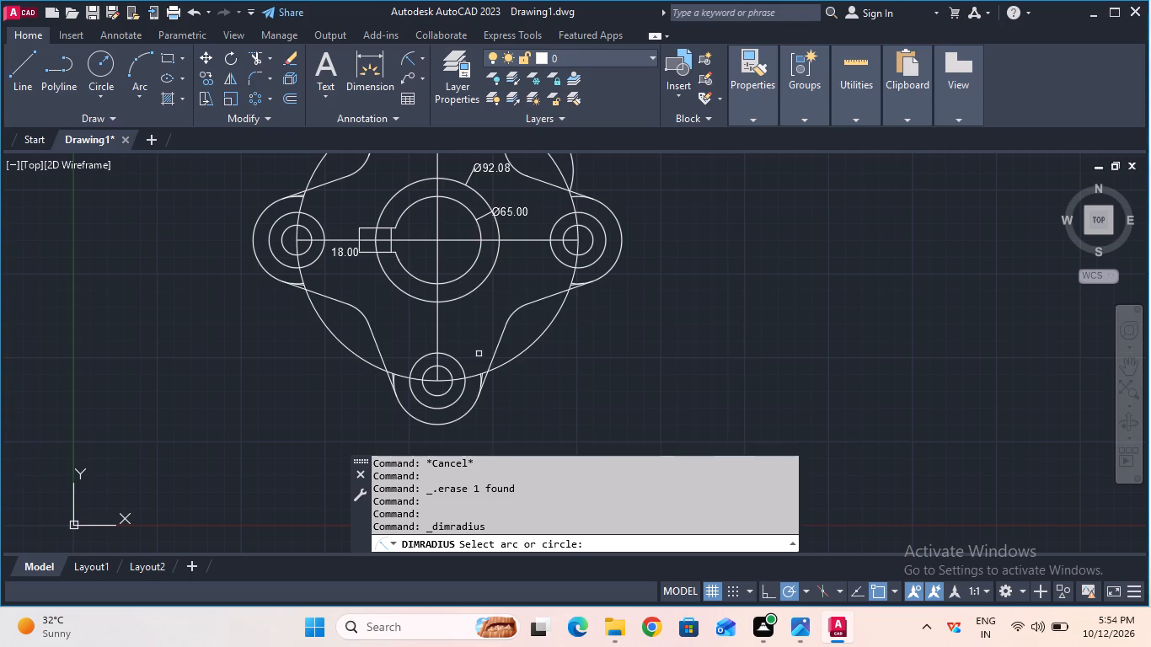
{"action": "left_click", "coordinate": [420, 56]}
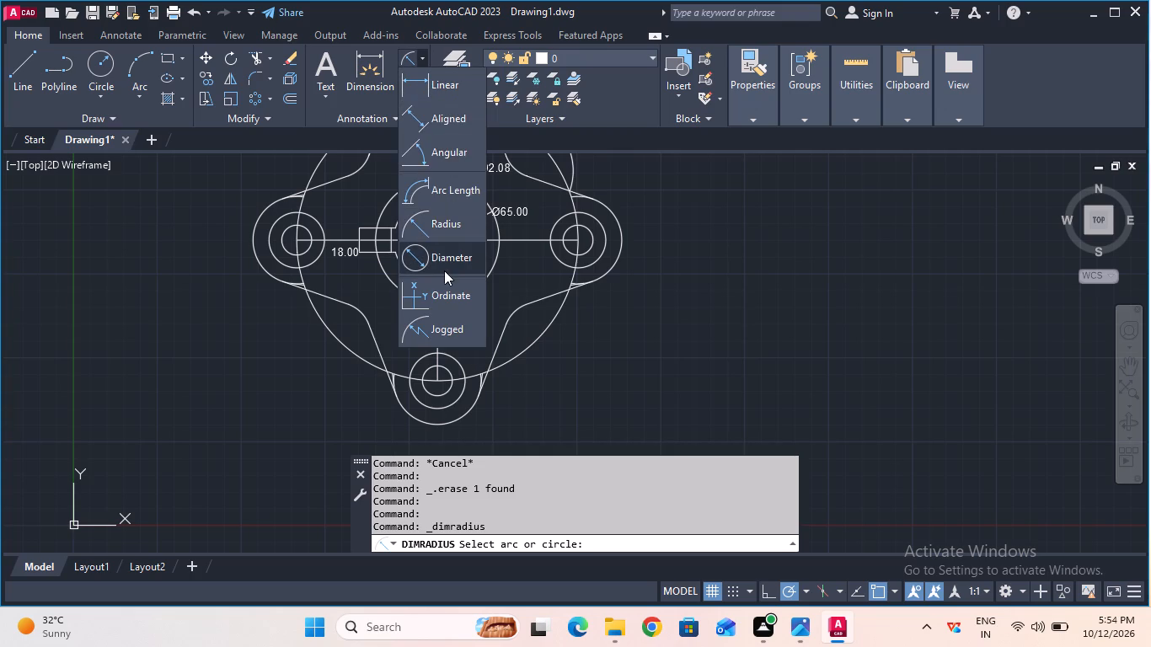
{"action": "left_click", "coordinate": [445, 270]}
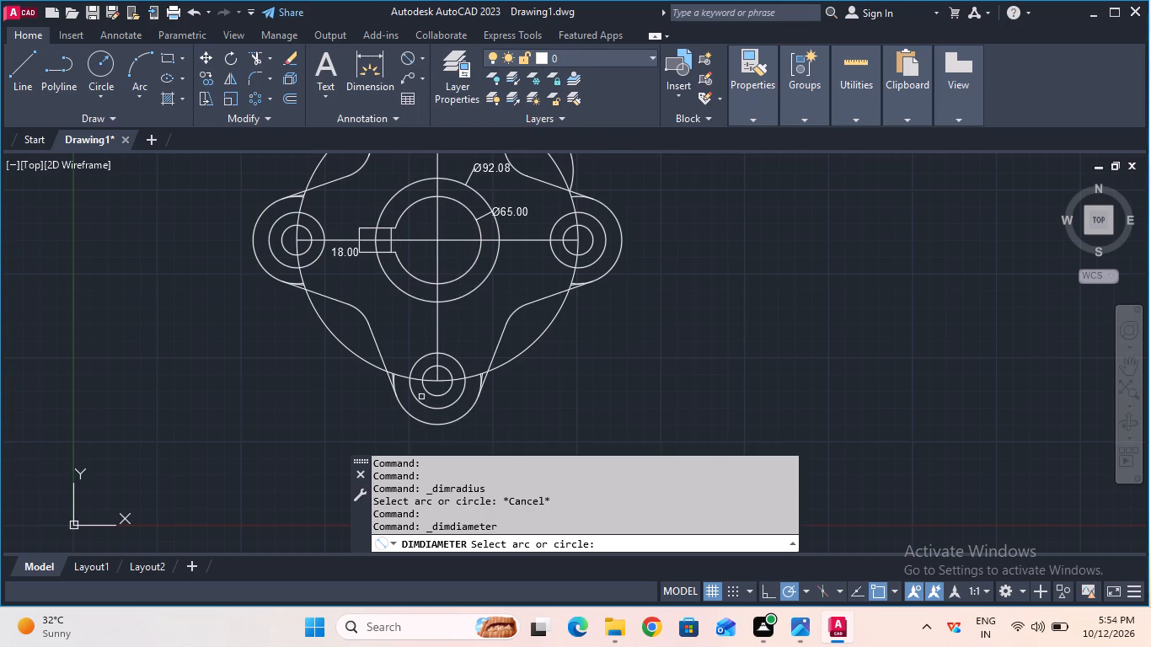
{"action": "left_click", "coordinate": [417, 403]}
{"action": "left_click", "coordinate": [379, 417]}
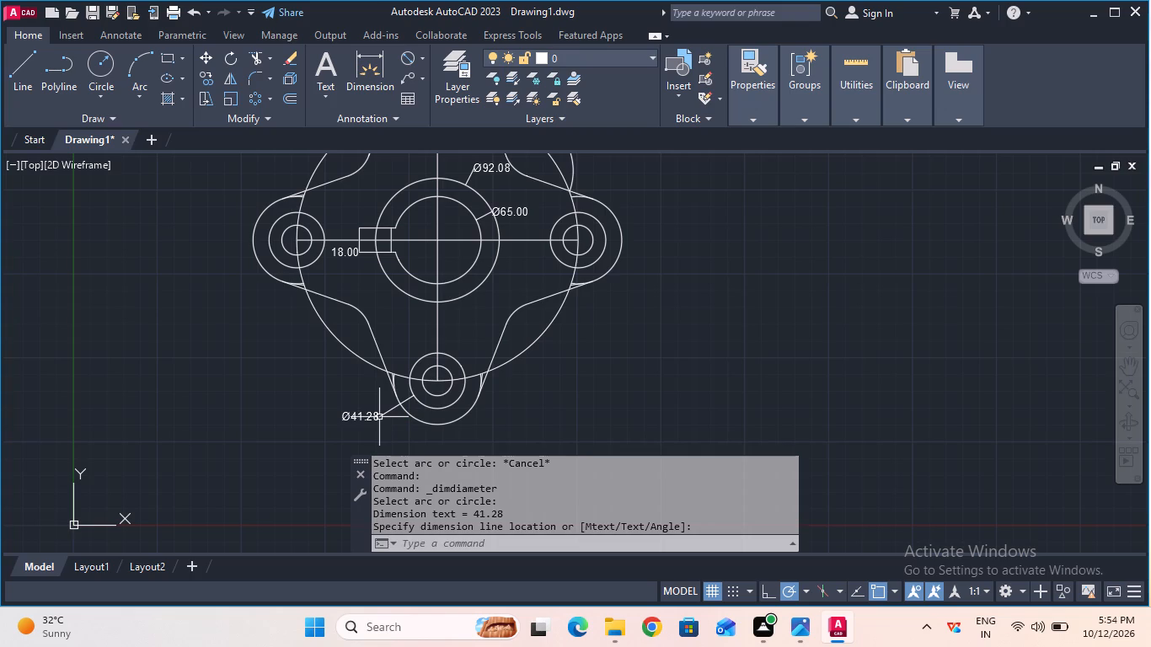
Add a diameter dimension to the bottom ear's inner through-hole, placing its text to the right outside the ear.
{"action": "left_click", "coordinate": [409, 61]}
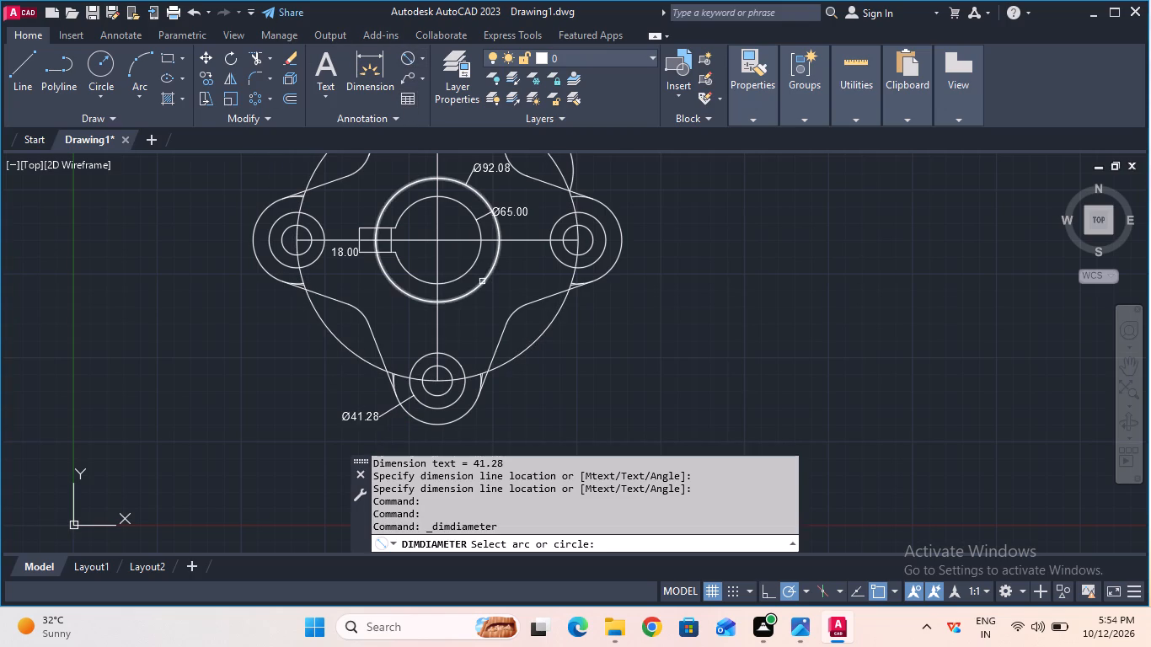
{"action": "left_click", "coordinate": [452, 374]}
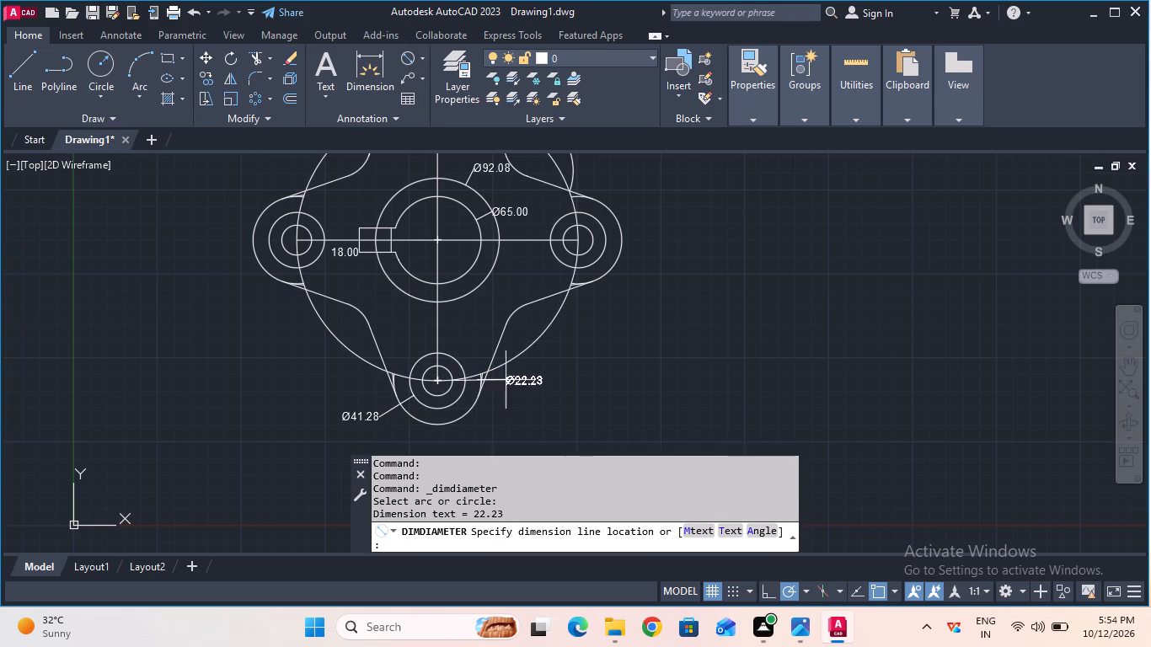
{"action": "left_click", "coordinate": [532, 387]}
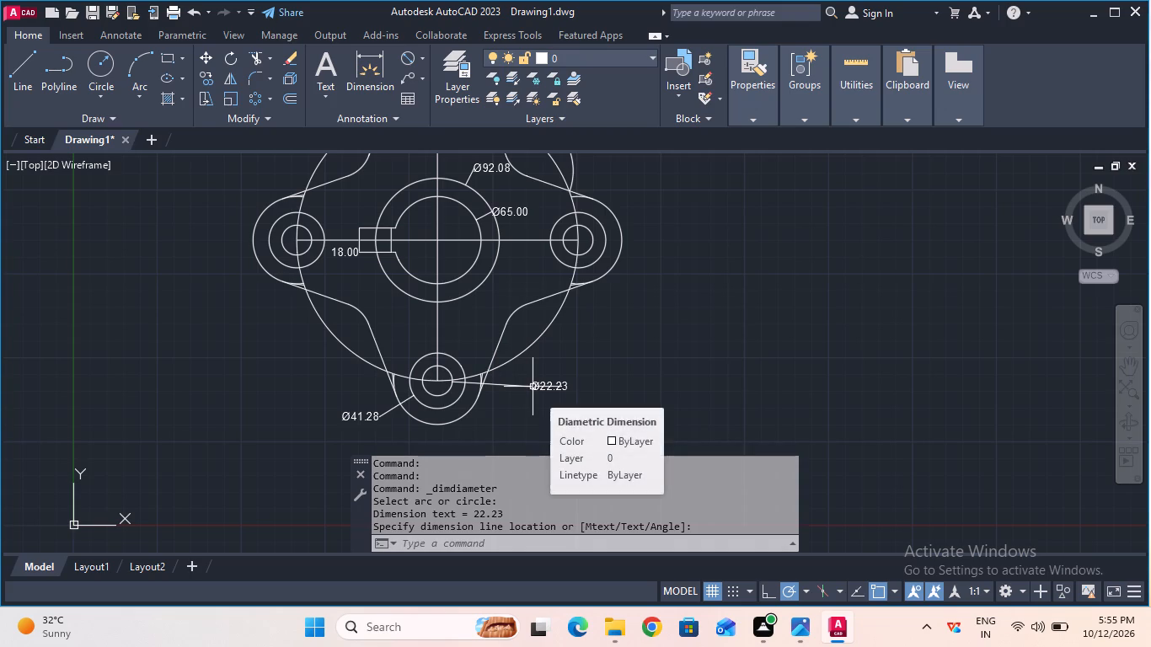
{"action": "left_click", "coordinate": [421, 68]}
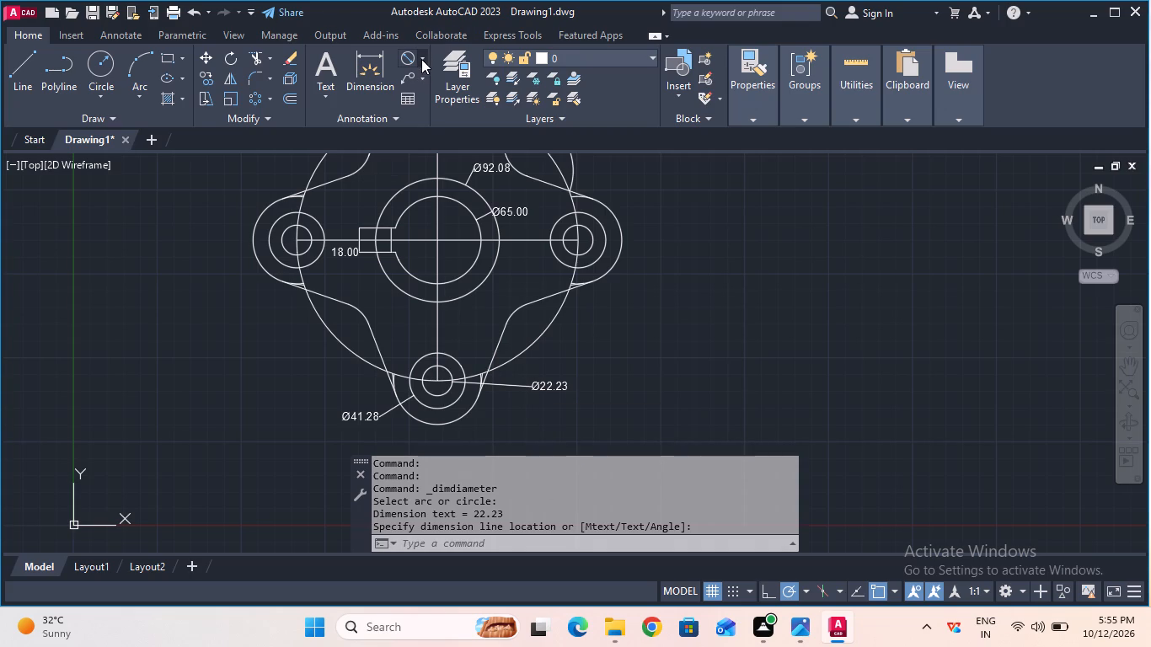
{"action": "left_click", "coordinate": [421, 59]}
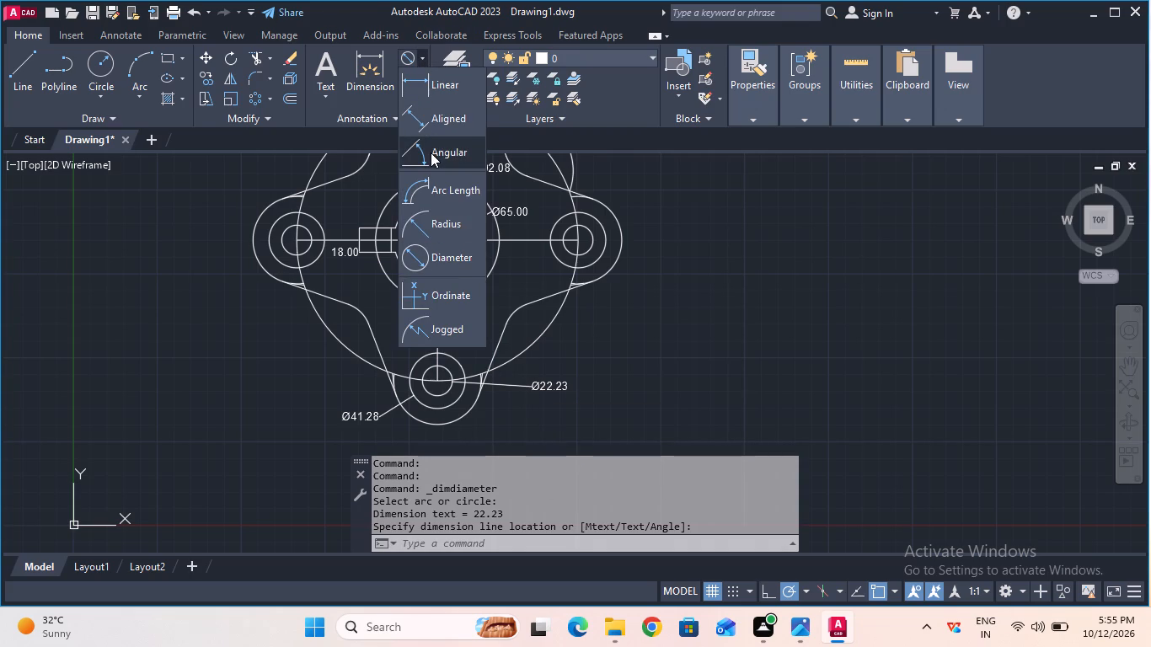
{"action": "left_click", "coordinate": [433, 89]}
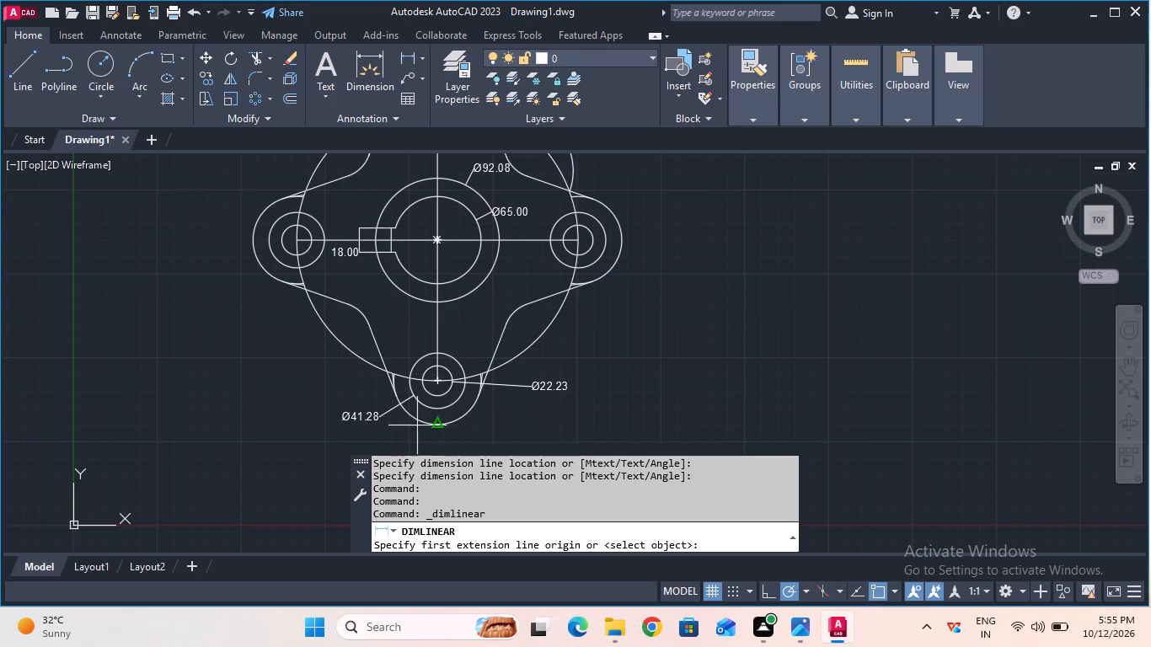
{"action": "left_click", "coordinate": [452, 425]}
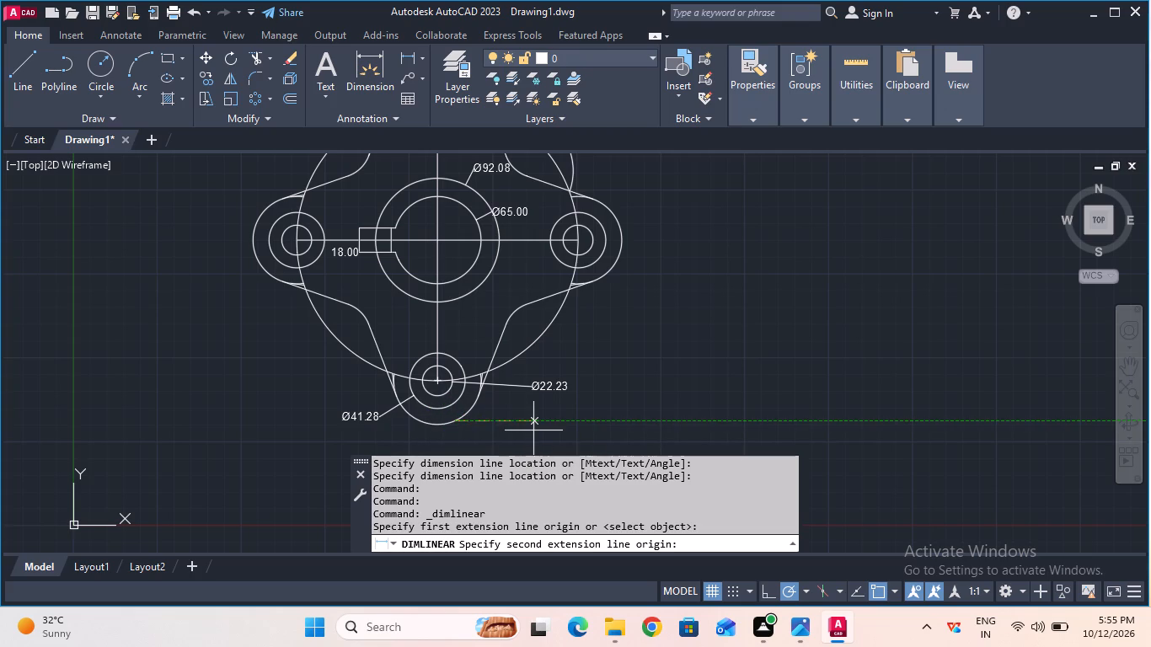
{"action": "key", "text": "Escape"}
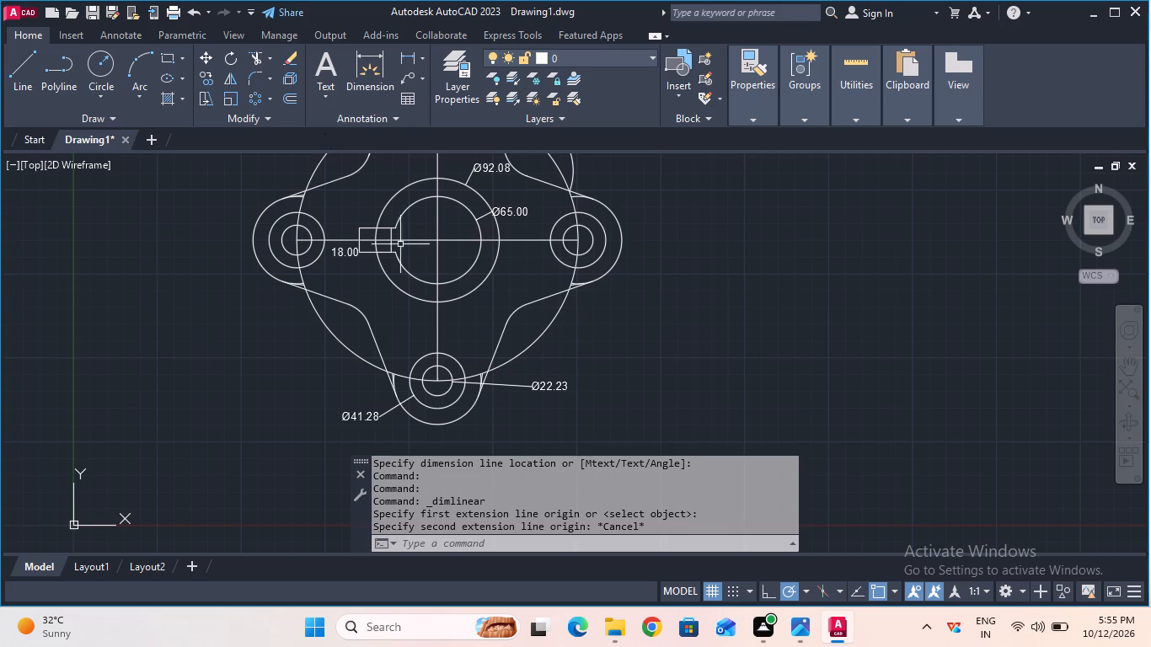
Add a radius dimension to the bottom ear's rounded outer lobe arc, placing its text just outside the lower right of the lobe.
{"action": "left_click", "coordinate": [421, 56]}
{"action": "left_click", "coordinate": [441, 215]}
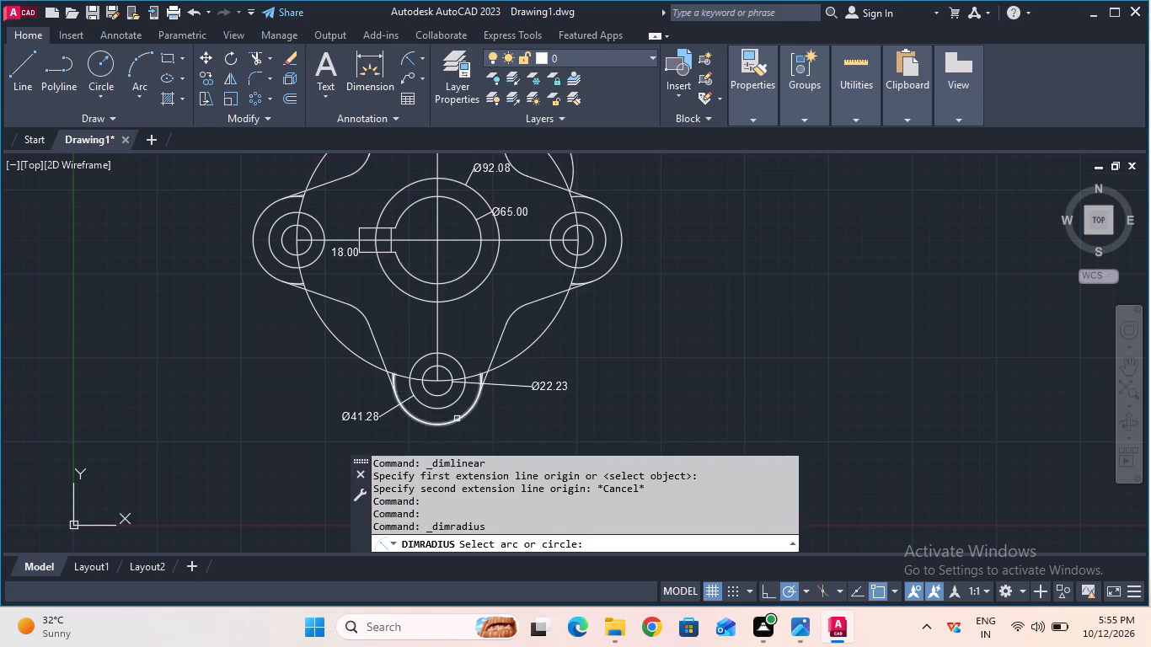
{"action": "left_click", "coordinate": [457, 419]}
{"action": "left_click", "coordinate": [483, 428]}
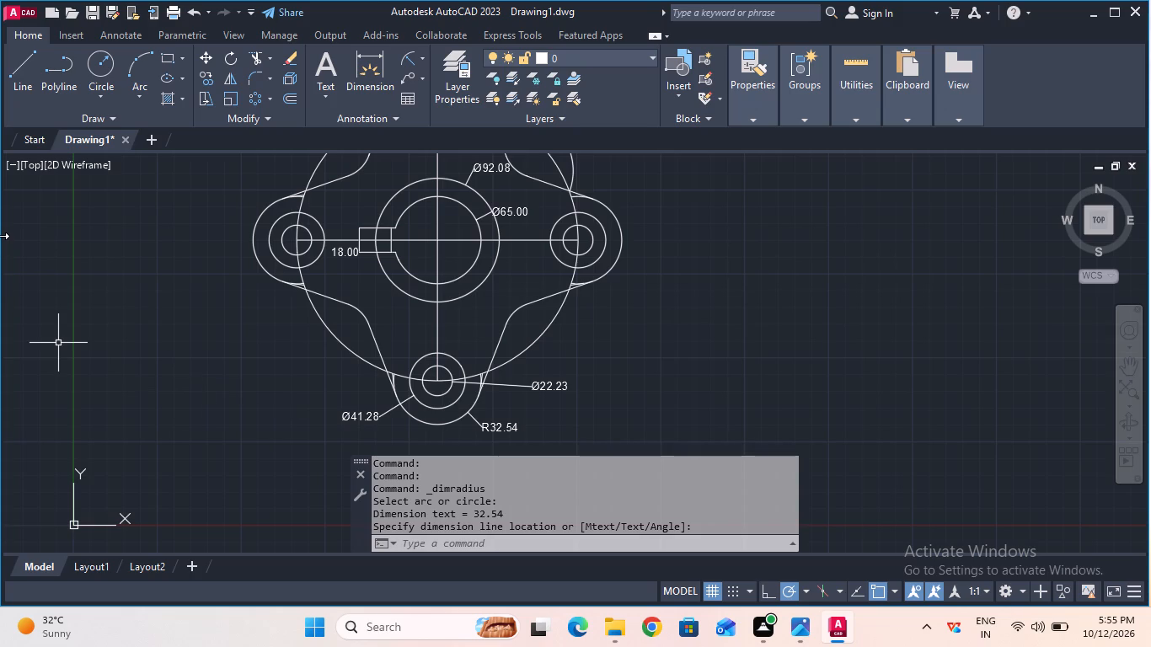
Add a radius dimension to the pitch circle at its lower-left portion, placing its text outside the flange.
{"action": "left_click", "coordinate": [413, 63]}
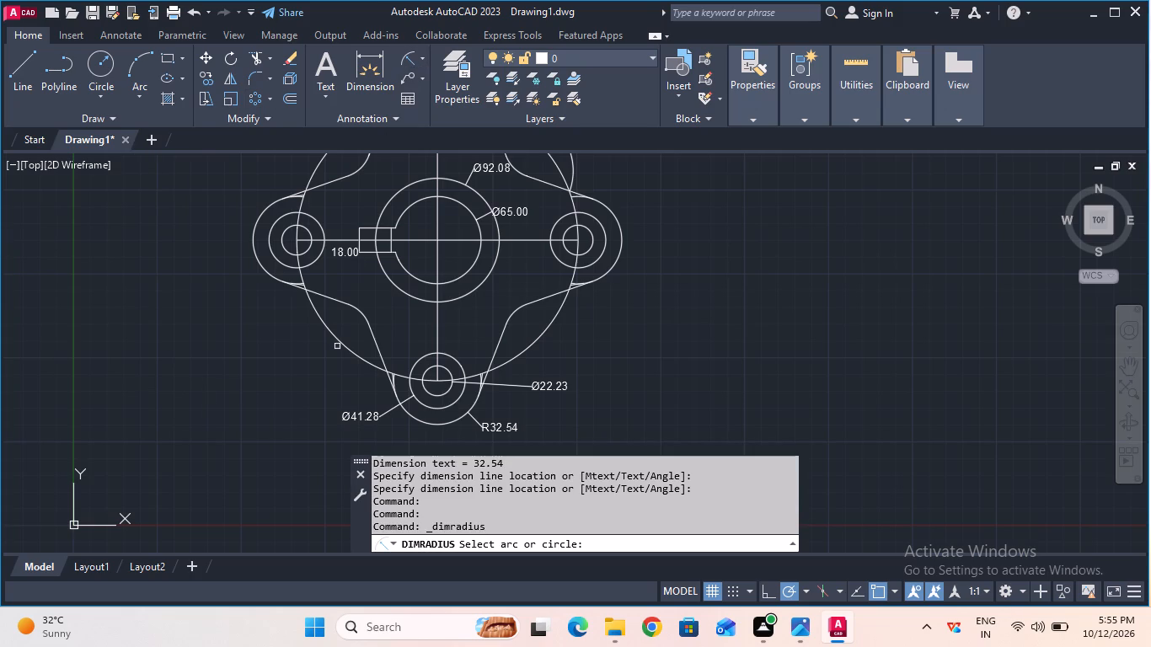
{"action": "left_click", "coordinate": [333, 333]}
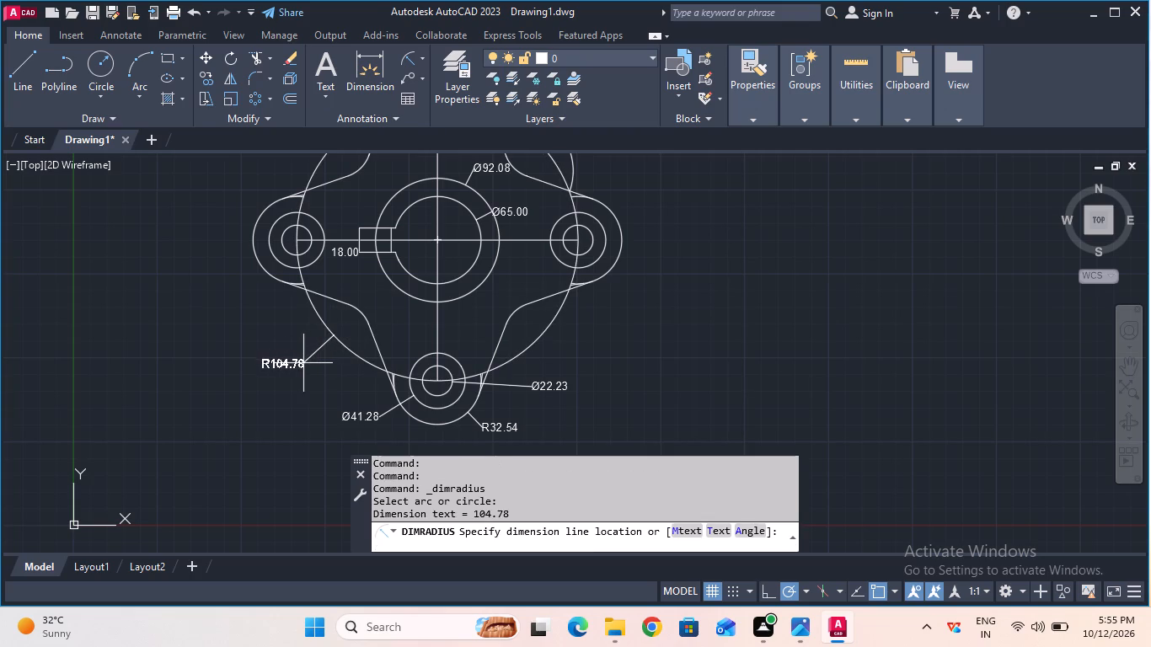
{"action": "left_click", "coordinate": [303, 363]}
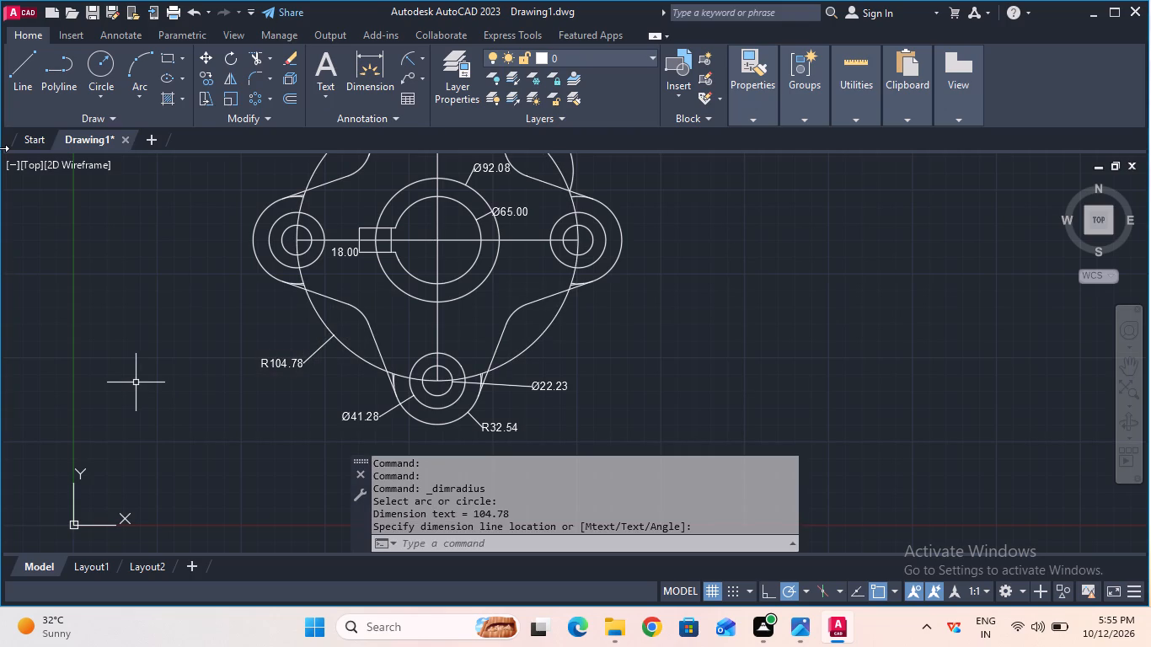
Turn off command log file recording with LOGFILEOFF.
{"action": "scroll", "coordinate": [529, 332], "scroll_direction": "down", "scroll_amount": 1}
{"action": "scroll", "coordinate": [543, 215], "scroll_direction": "up", "scroll_amount": 1}
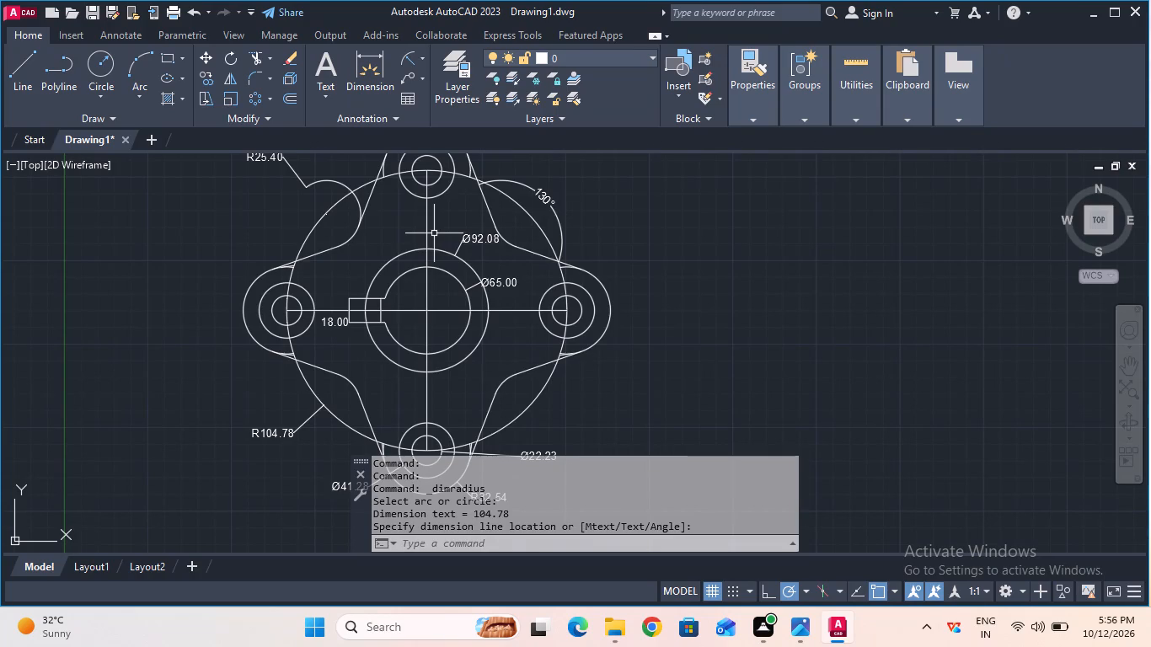
{"action": "scroll", "coordinate": [434, 233], "scroll_direction": "up", "scroll_amount": 1}
{"action": "scroll", "coordinate": [434, 233], "scroll_direction": "down", "scroll_amount": 1}
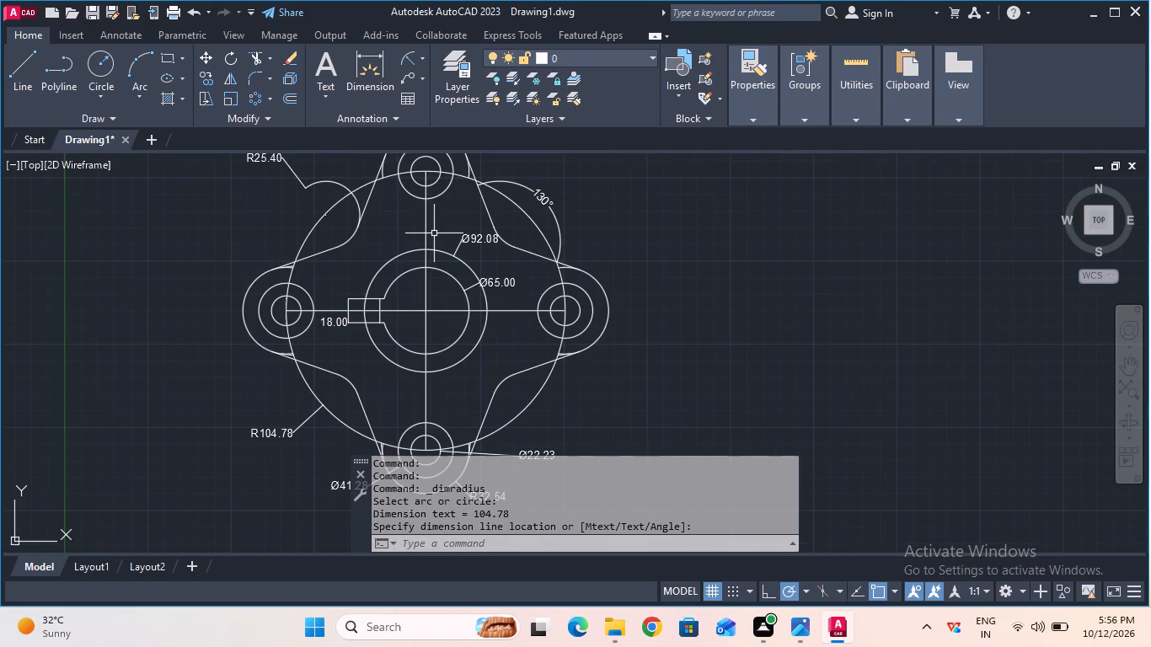
{"action": "left_click", "coordinate": [595, 542]}
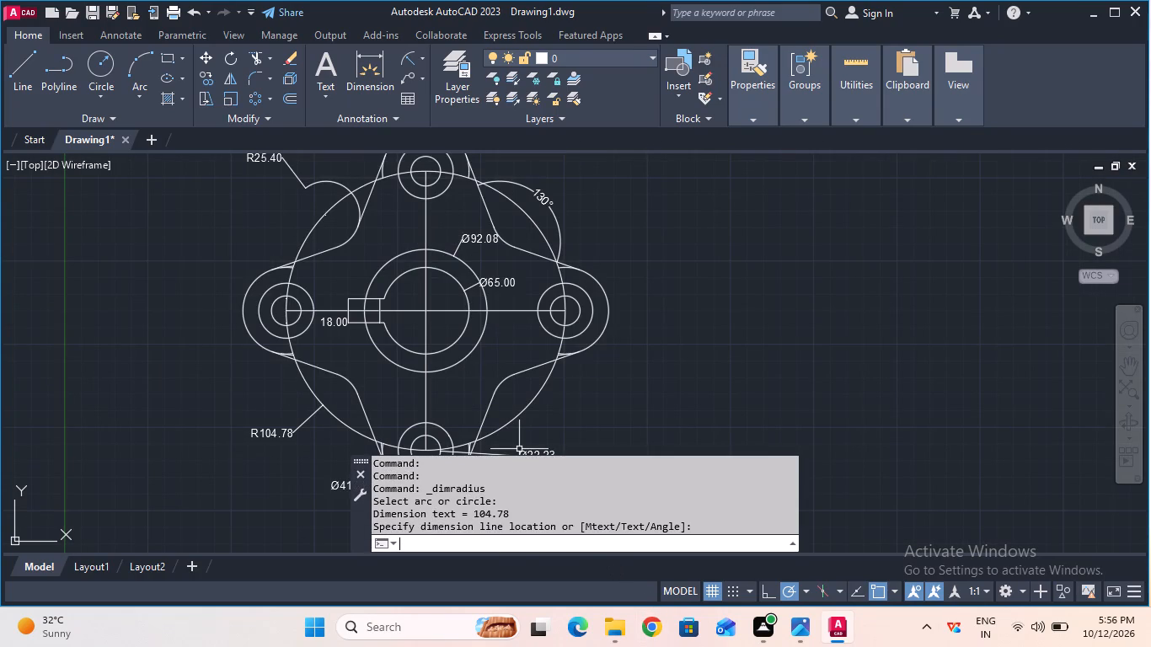
{"action": "type", "text": "log"}
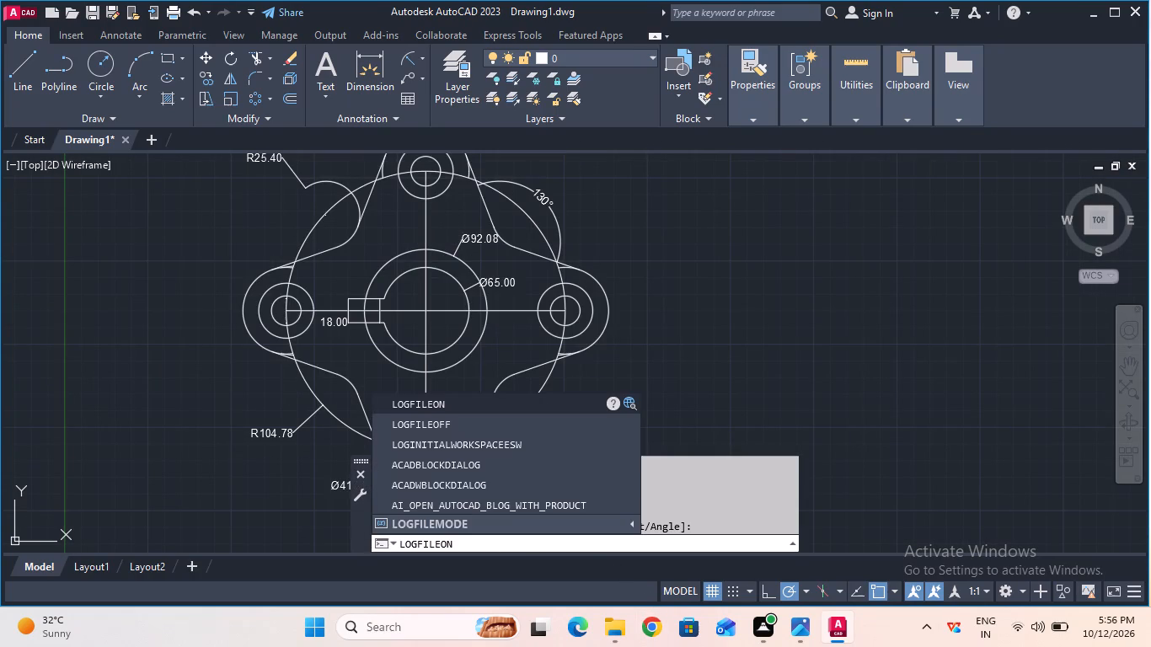
{"action": "left_click", "coordinate": [482, 425]}
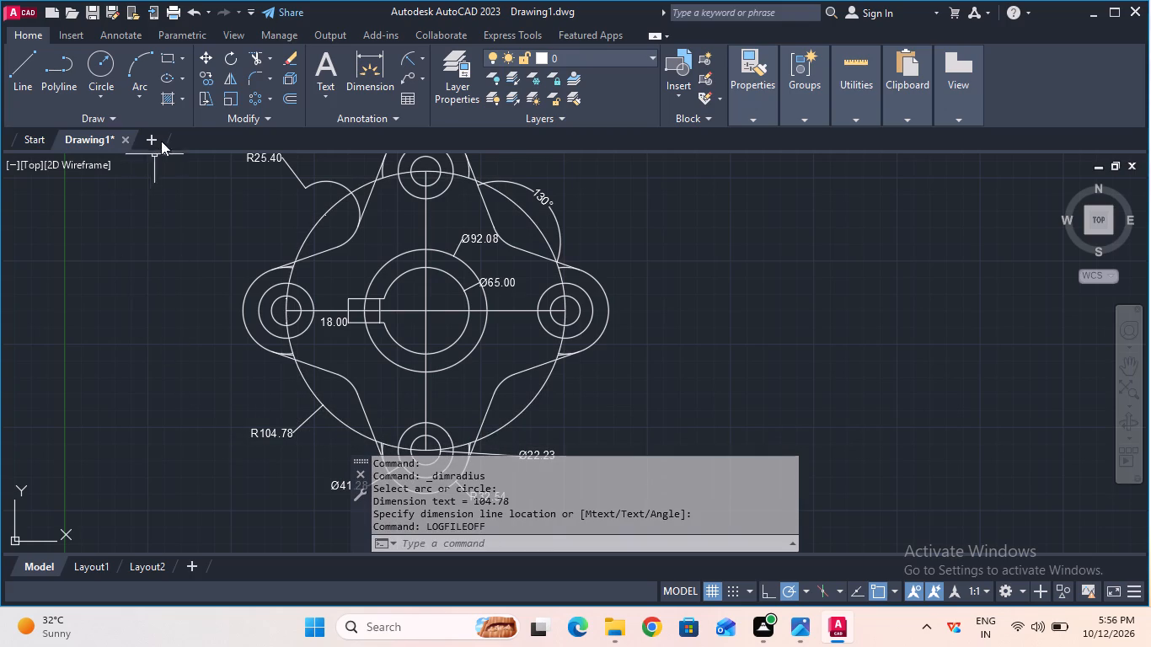
Save the drawing in the Documents folder under the file name "4 ear flanged hub".
{"action": "left_click", "coordinate": [97, 20]}
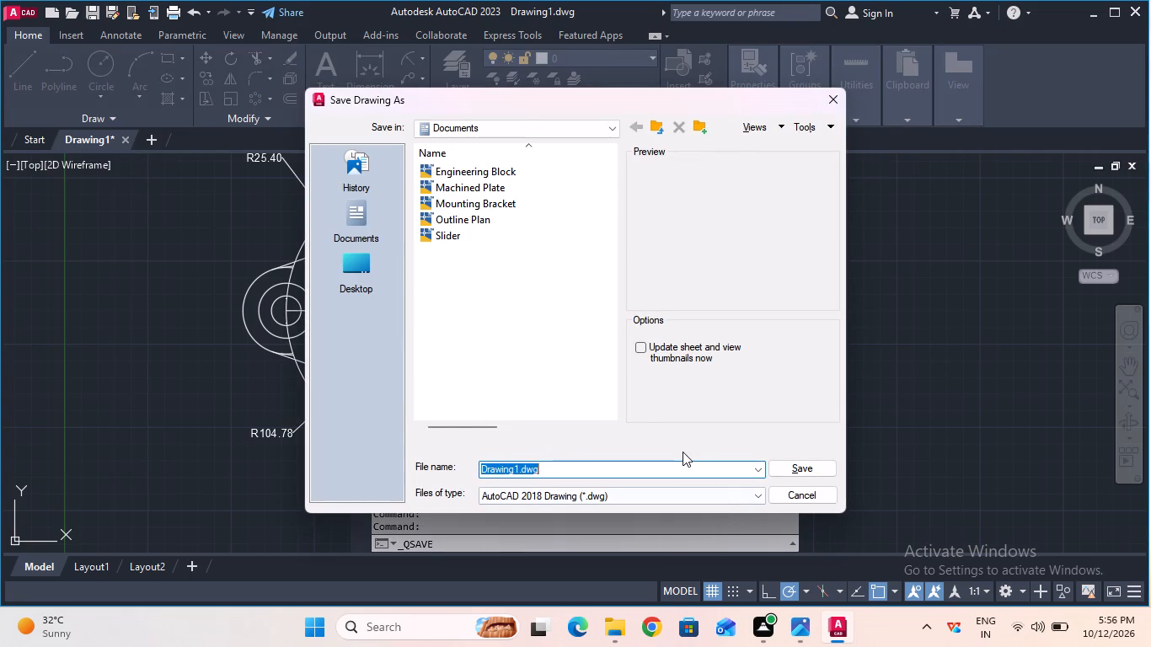
{"action": "key", "text": "BackSpace"}
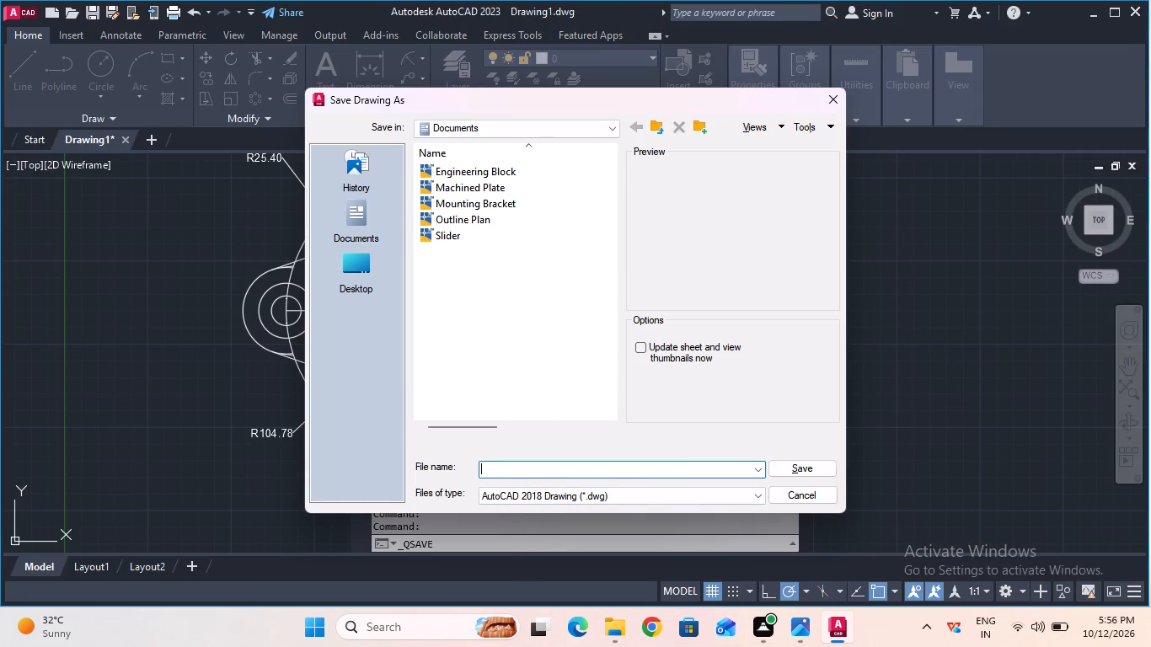
{"action": "type", "text": "4v"}
{"action": "key", "text": "BackSpace"}
{"action": "key", "text": "space"}
{"action": "type", "text": "ear"}
{"action": "key", "text": "space"}
{"action": "type", "text": "flanged"}
{"action": "key", "text": "space"}
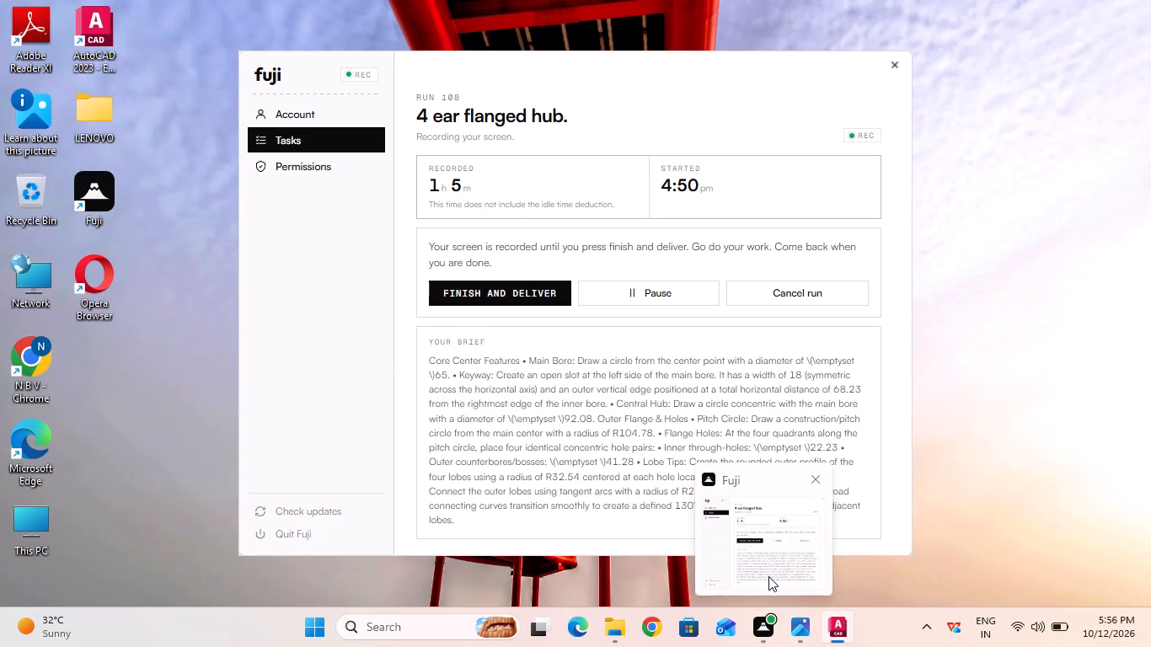
{"action": "type", "text": "hub"}
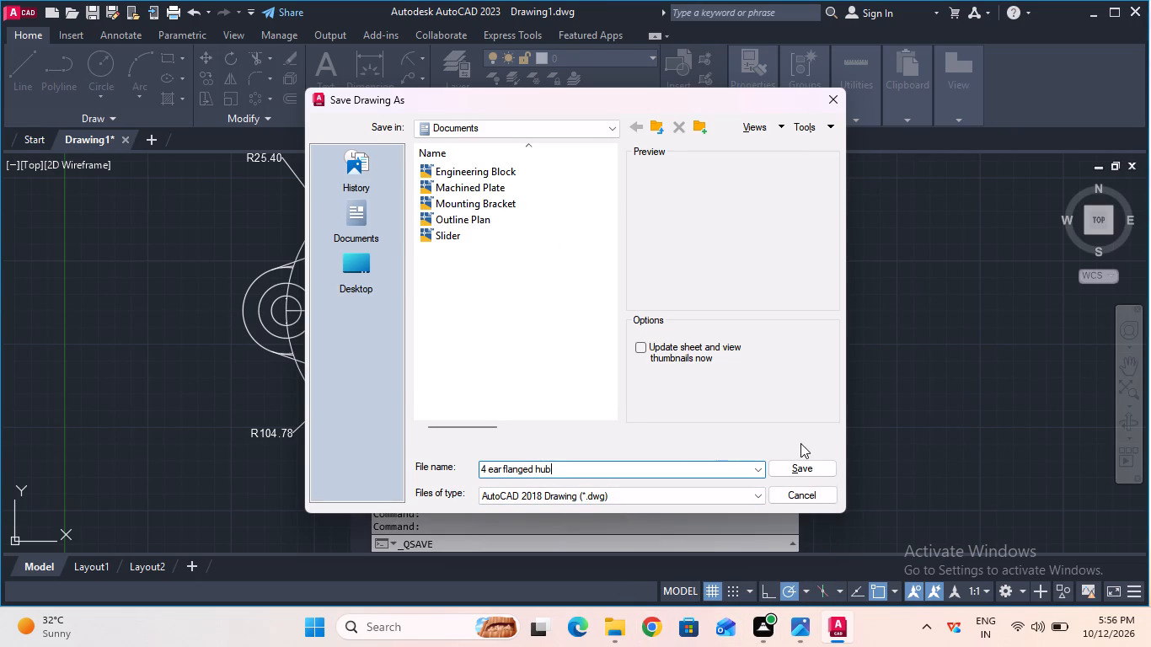
{"action": "left_click", "coordinate": [810, 467]}
Set up a centred plot on ISO A4 (297.00 x 210.00 MM) paper, with a window plot area enclosing the whole dimensioned hub.
{"action": "scroll", "coordinate": [541, 318], "scroll_direction": "down", "scroll_amount": 2}
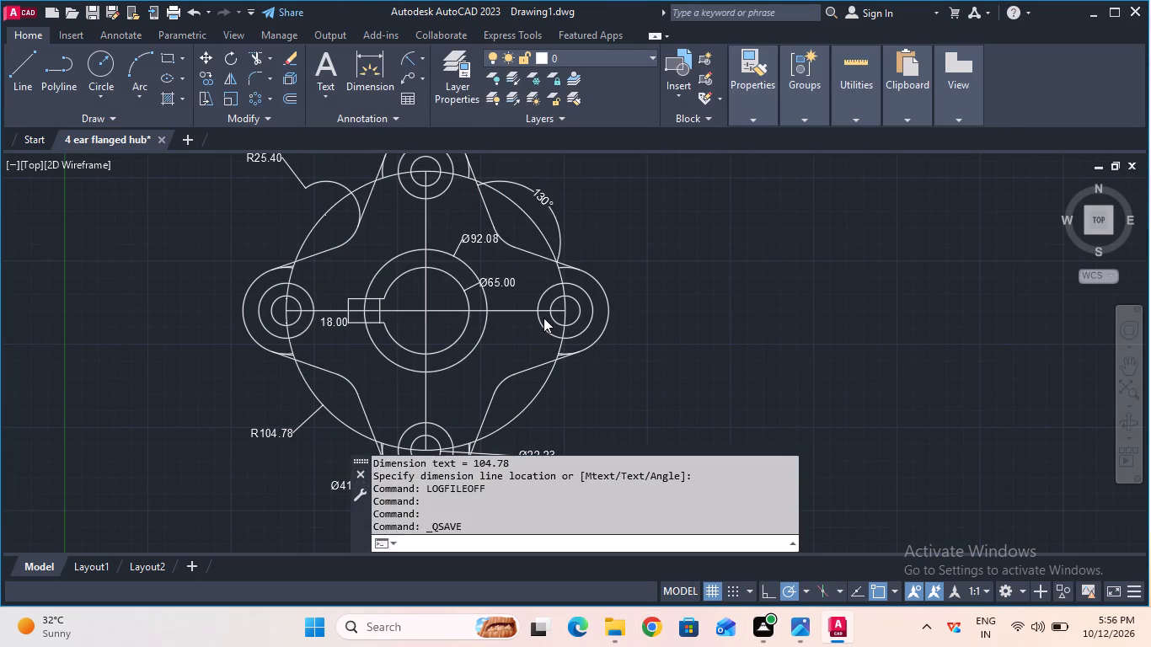
{"action": "scroll", "coordinate": [543, 318], "scroll_direction": "down", "scroll_amount": 1}
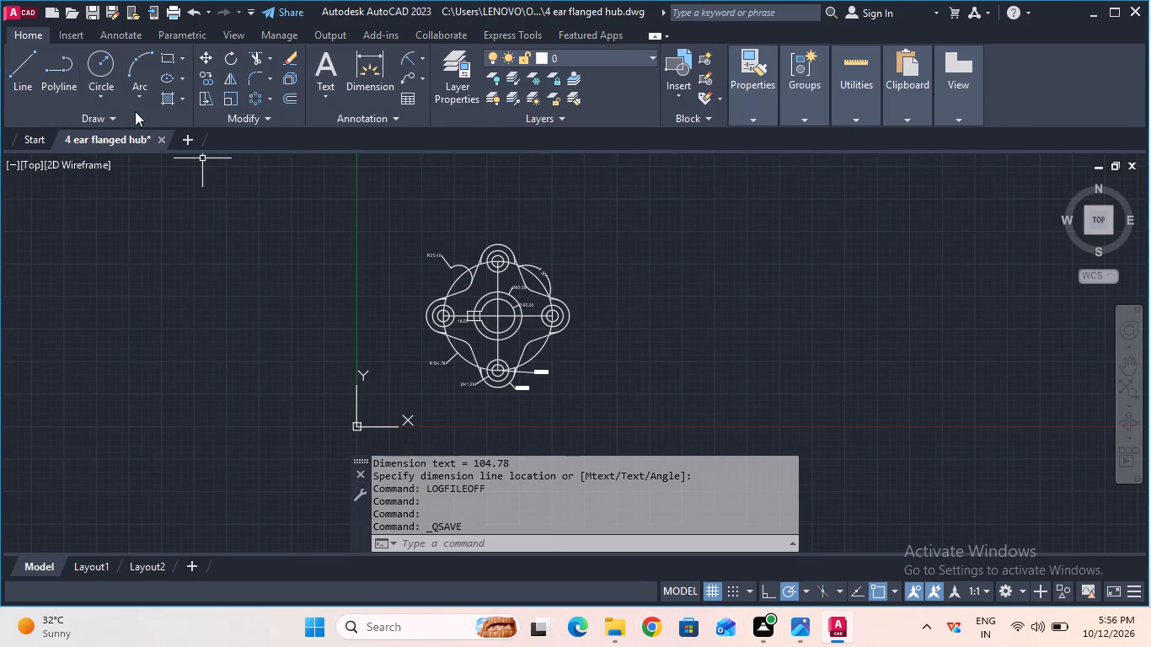
{"action": "left_click", "coordinate": [163, 13]}
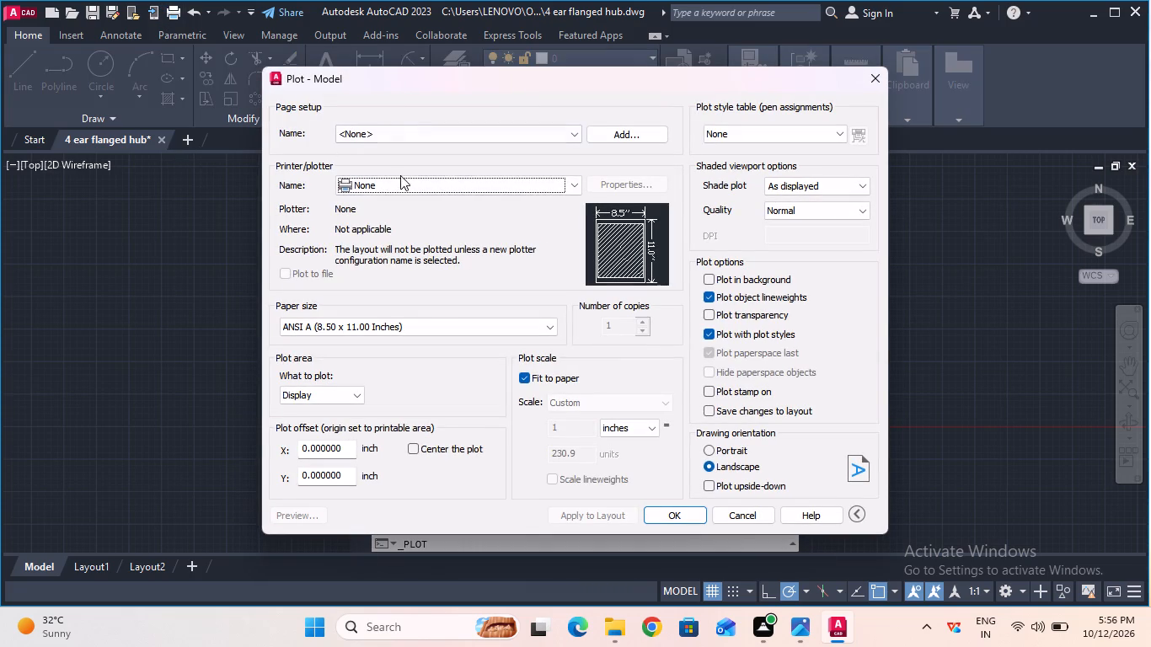
{"action": "left_click", "coordinate": [435, 319]}
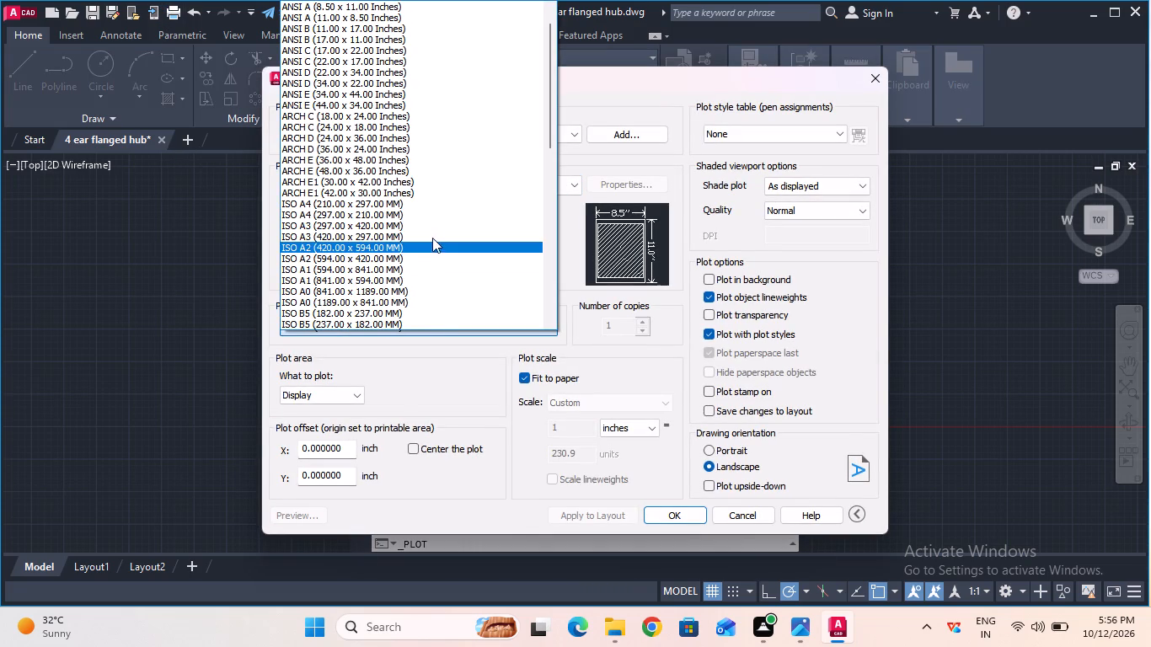
{"action": "left_click", "coordinate": [432, 214]}
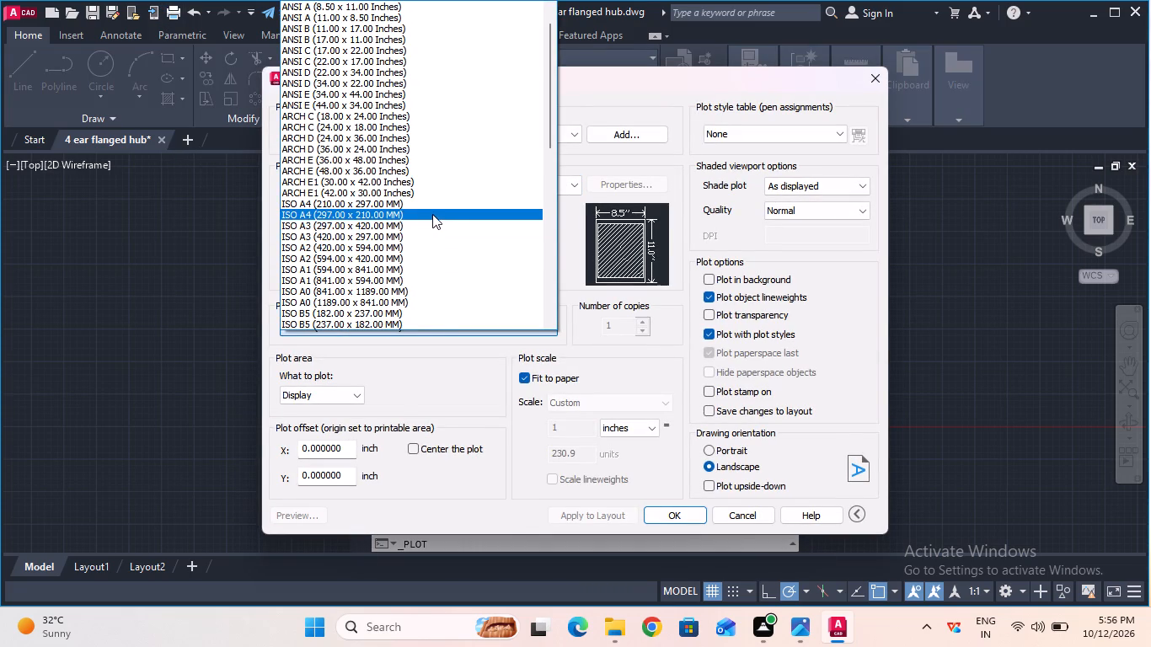
{"action": "left_click", "coordinate": [416, 446]}
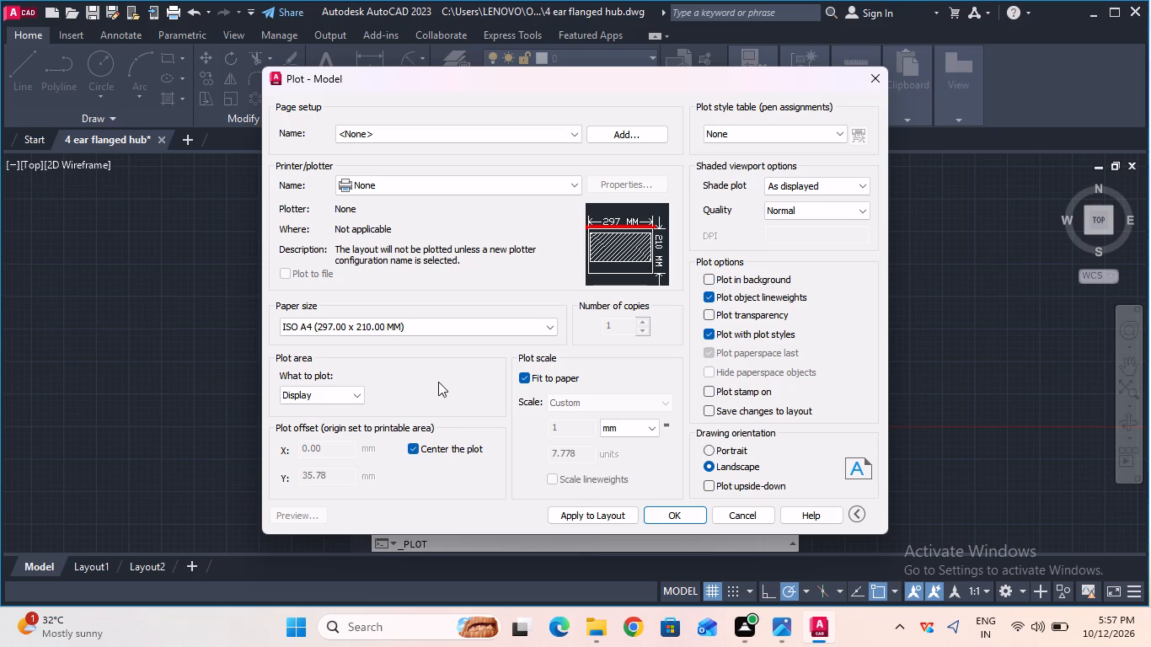
{"action": "left_click", "coordinate": [341, 393]}
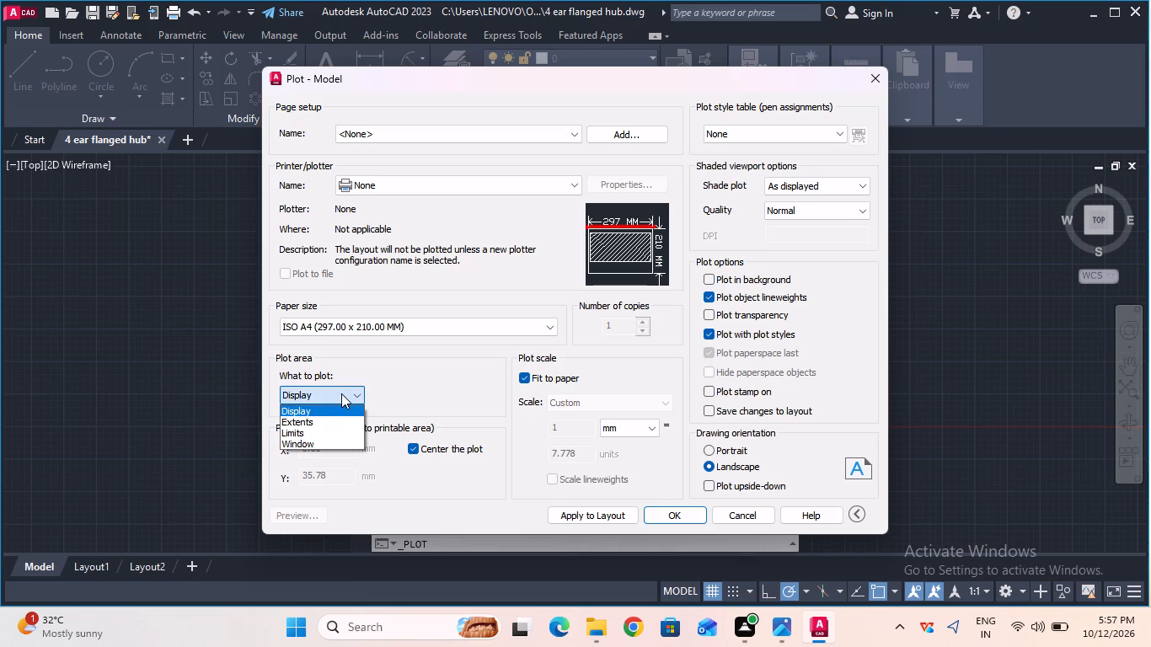
{"action": "left_click", "coordinate": [345, 445]}
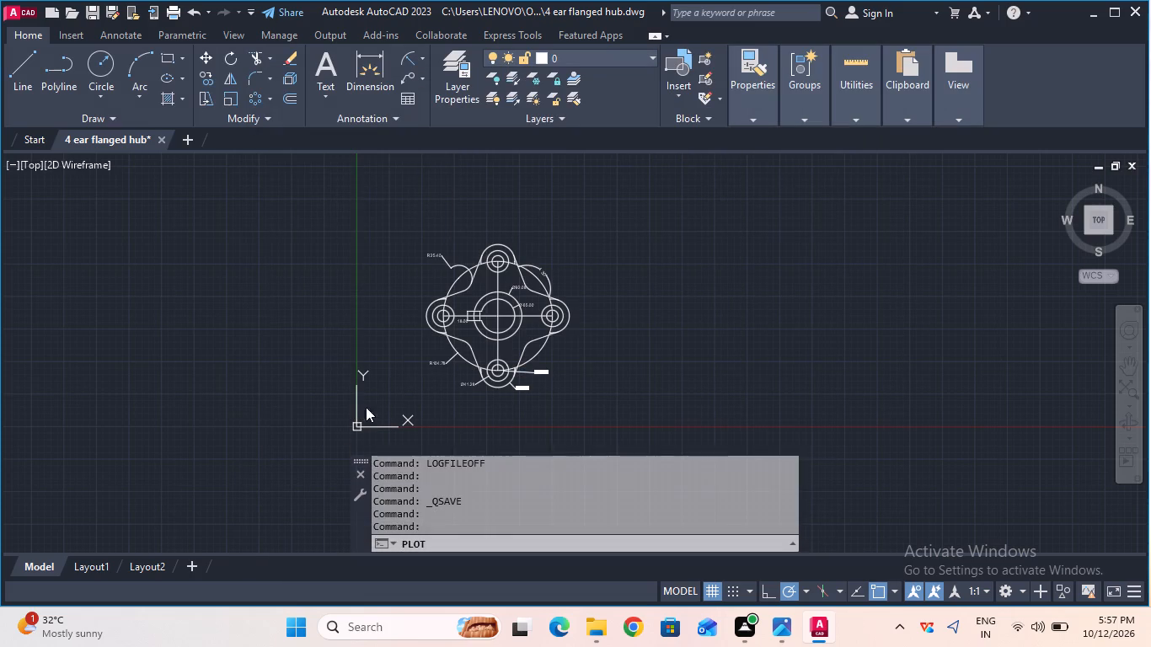
{"action": "left_click", "coordinate": [365, 199]}
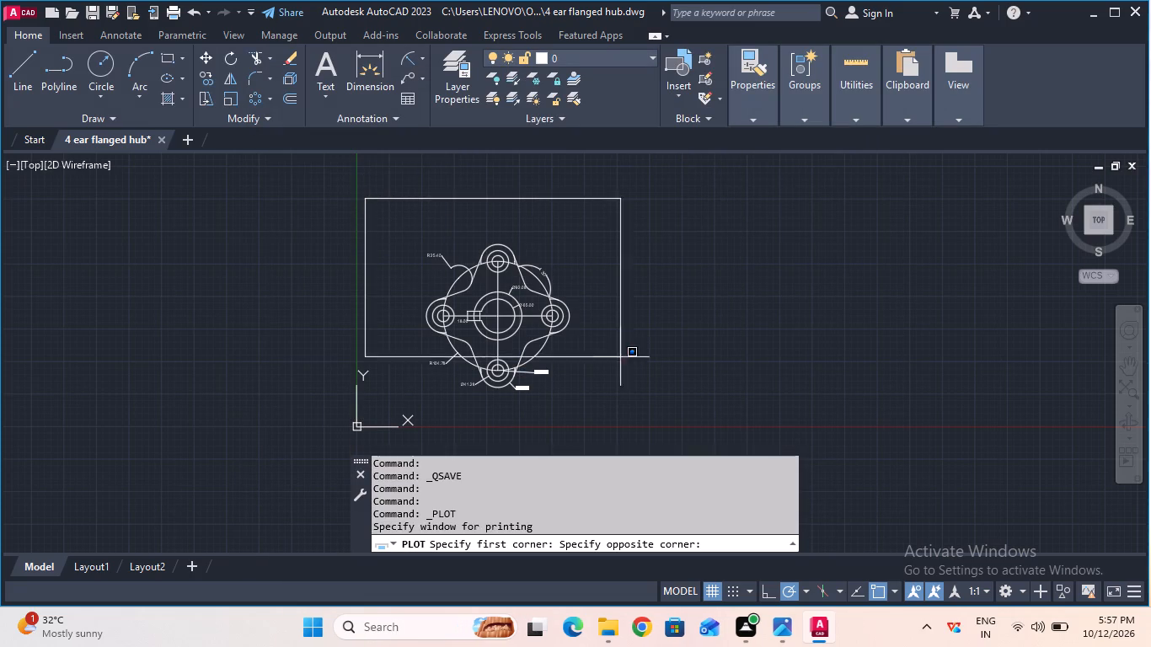
{"action": "left_click", "coordinate": [644, 418]}
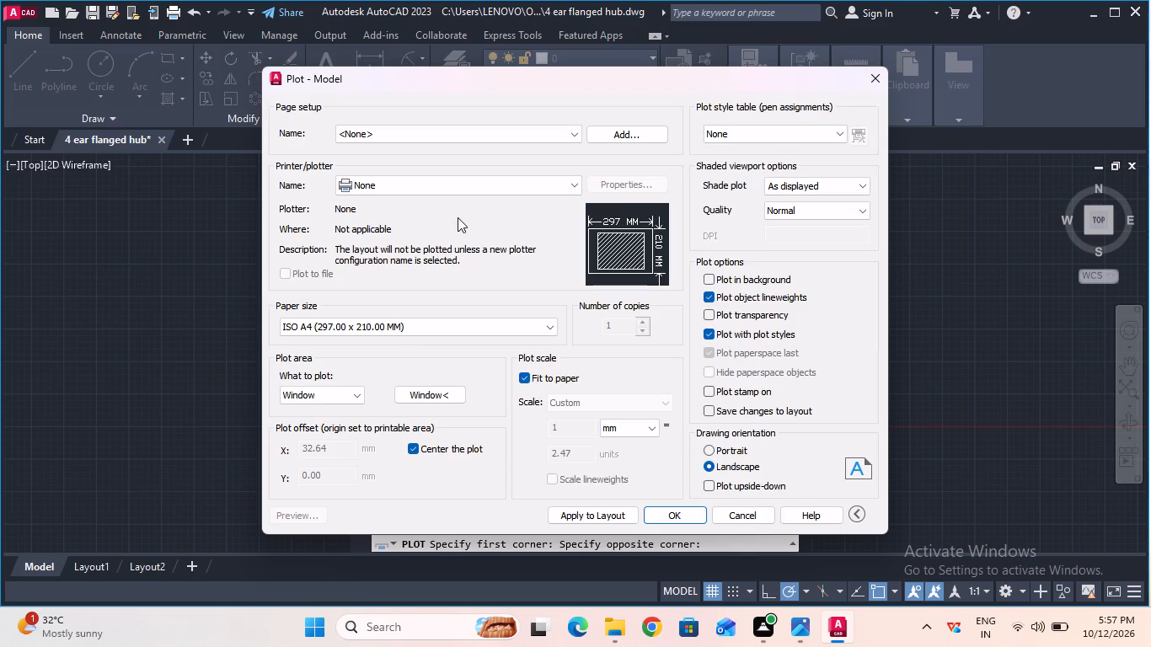
Plot the drawing with DWG To PDF.pc3, saving it in Documents as "4 ear flanged hub-Model.pdf".
{"action": "left_click", "coordinate": [473, 189]}
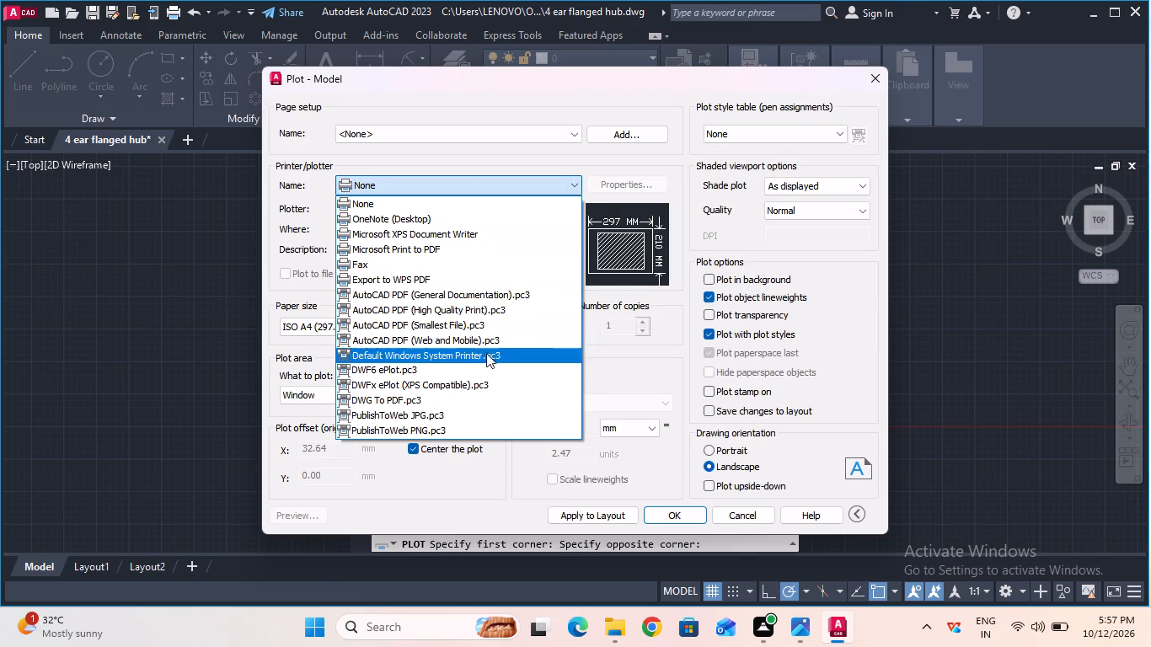
{"action": "left_click", "coordinate": [485, 393]}
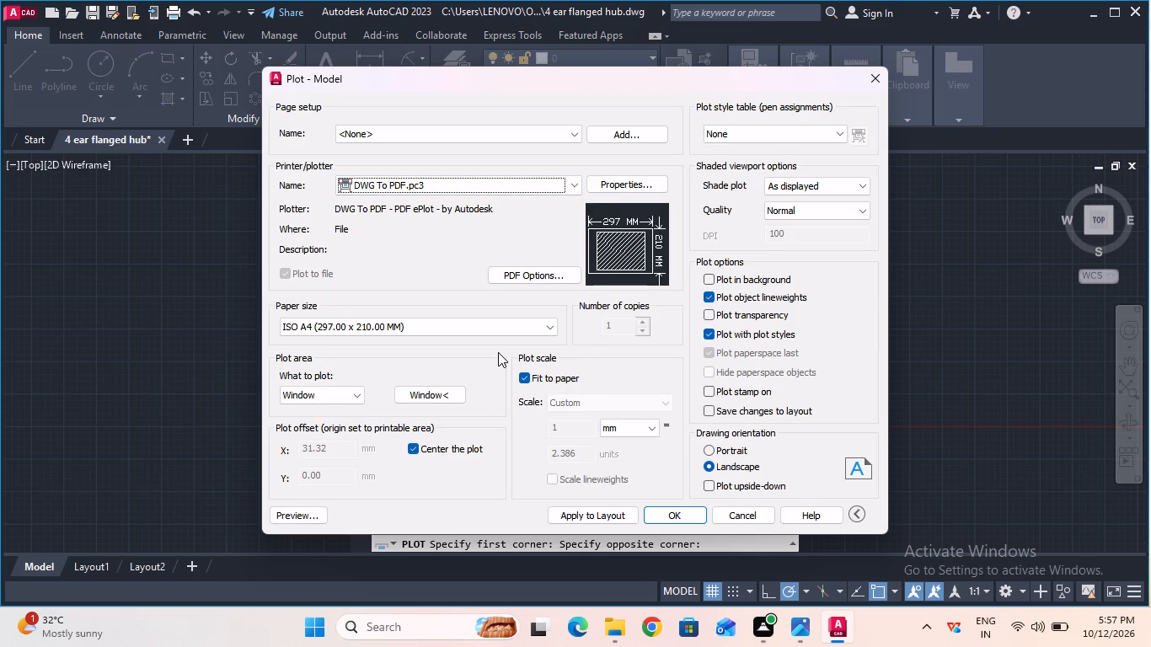
{"action": "left_click", "coordinate": [671, 515]}
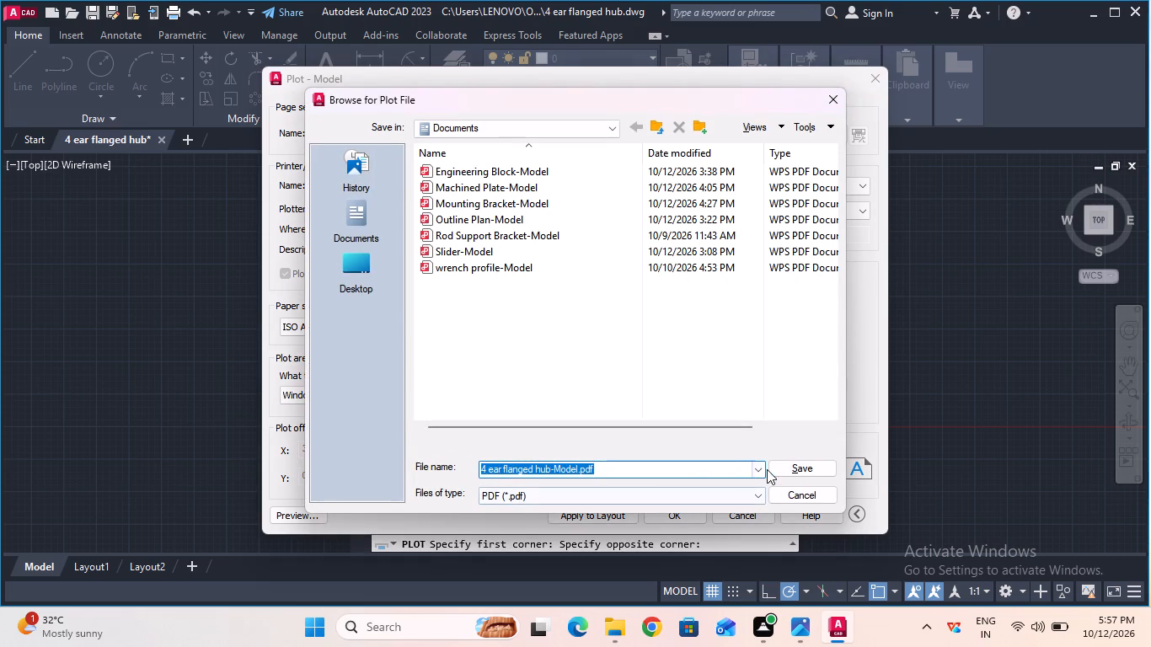
{"action": "left_click", "coordinate": [780, 468]}
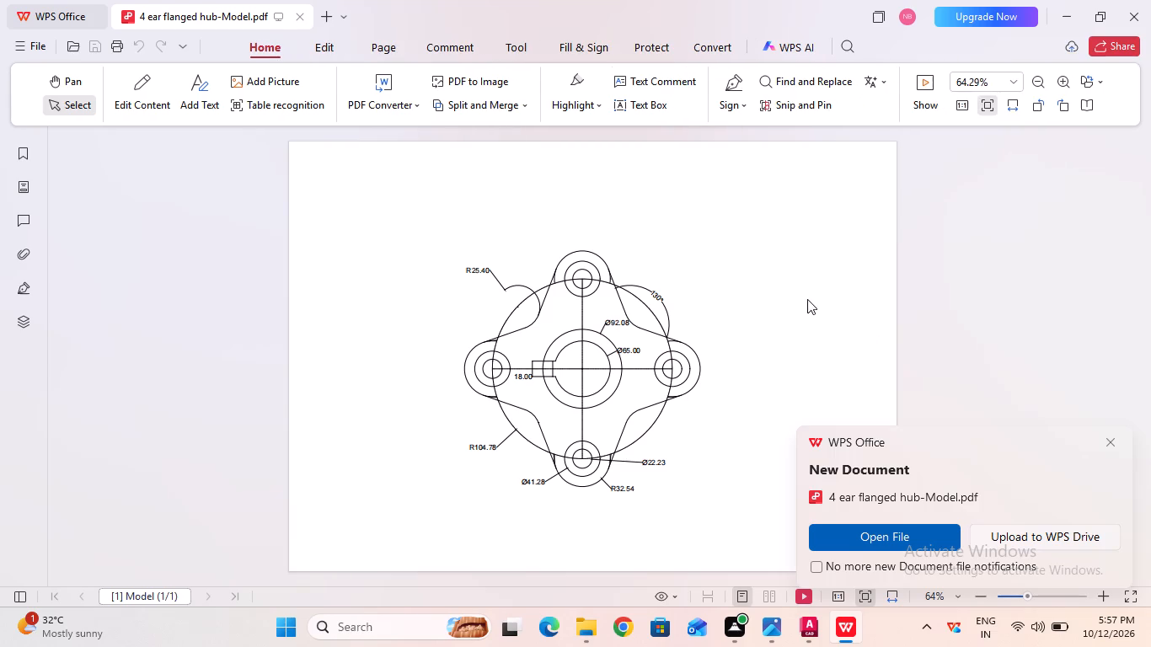
Close the plotted PDF in WPS Office and dismiss its new document notification.
{"action": "left_click", "coordinate": [1134, 21]}
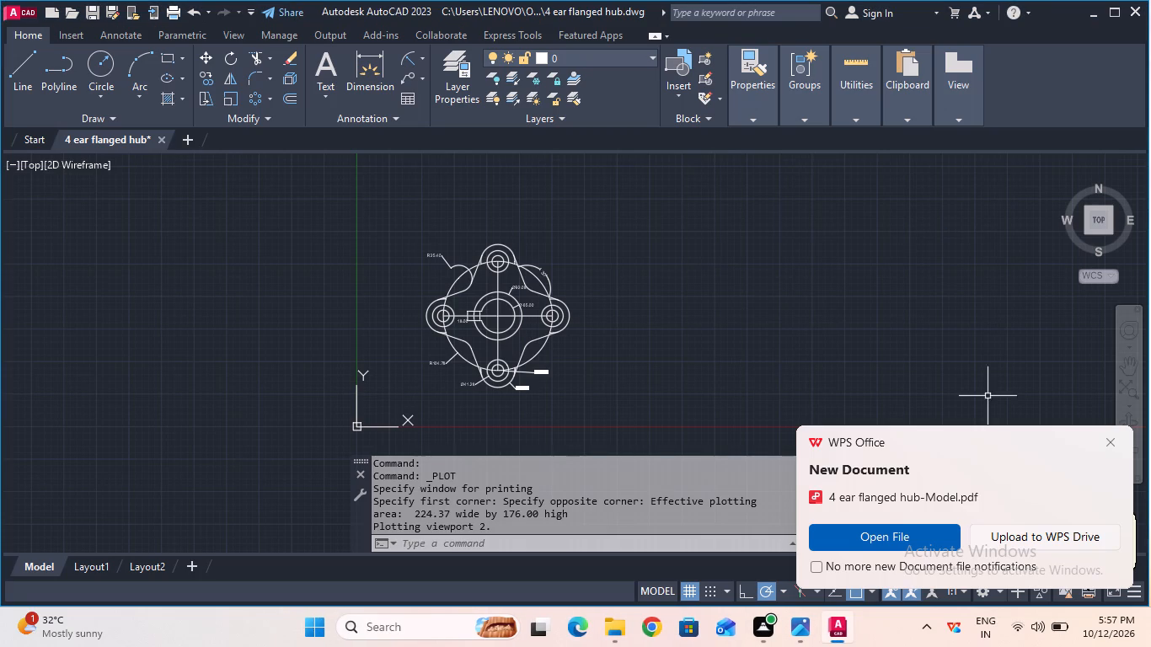
{"action": "left_click", "coordinate": [1116, 446]}
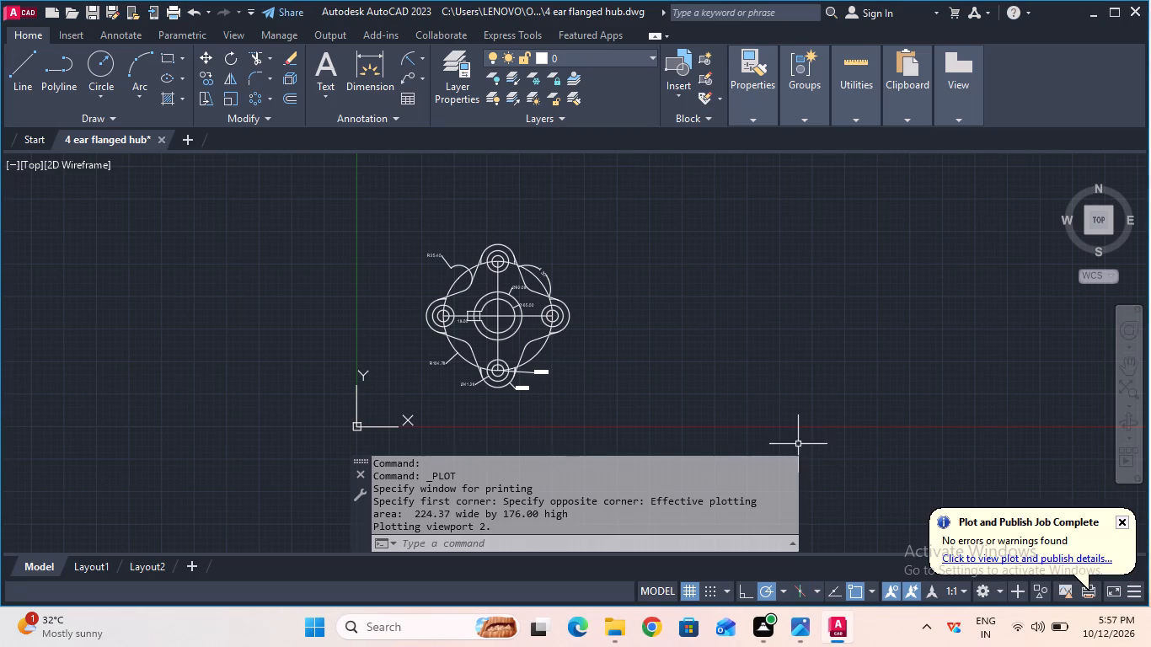
Quit AutoCAD, saving the changes to the 4 ear flanged hub drawing.
{"action": "left_click", "coordinate": [1130, 13]}
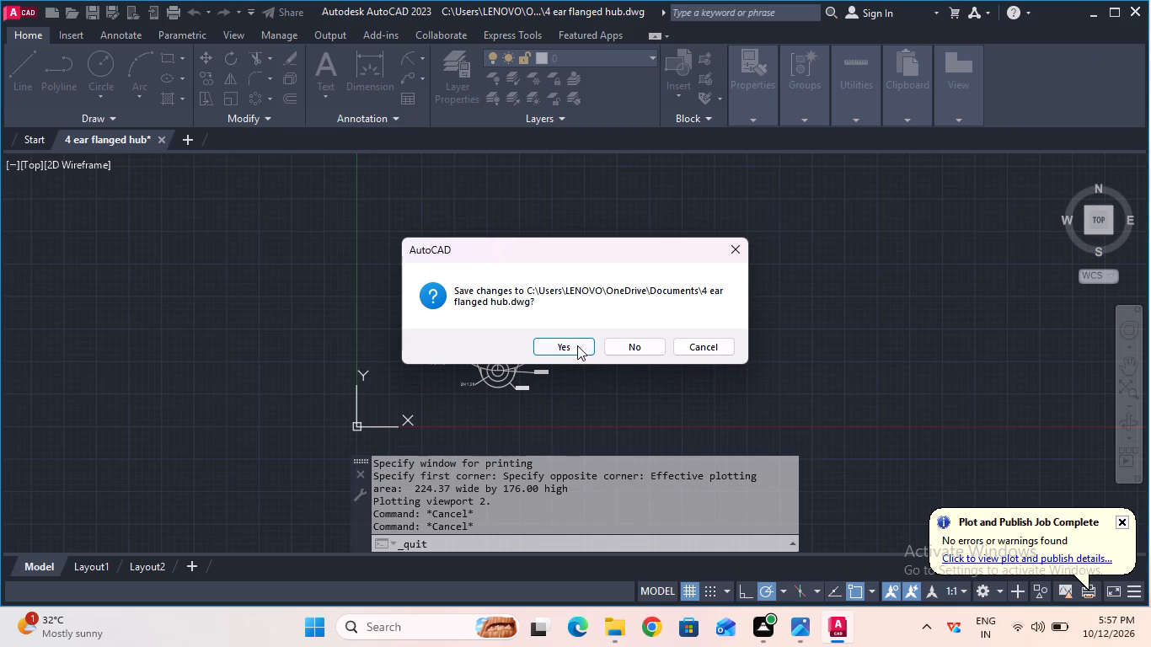
{"action": "left_click", "coordinate": [577, 345]}
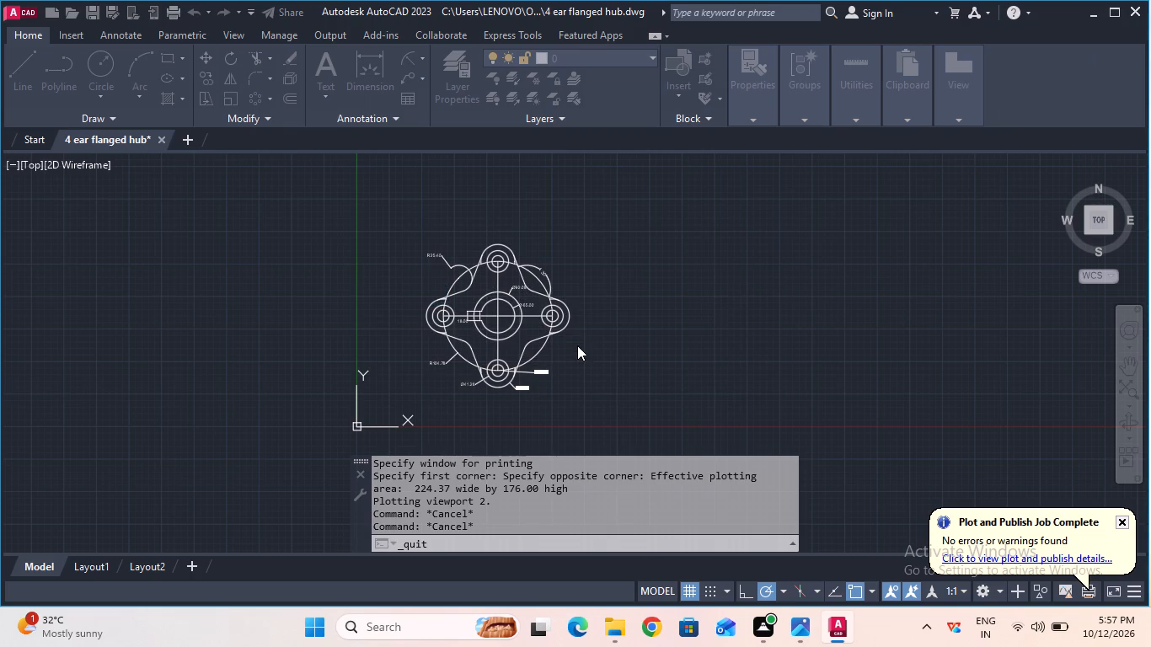